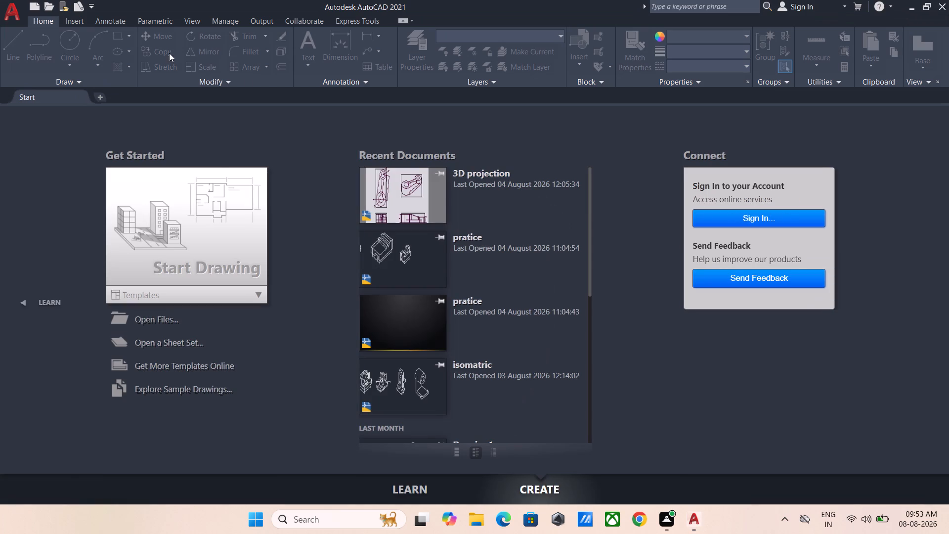
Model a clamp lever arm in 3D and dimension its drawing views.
Start a new blank drawing.
left_click(193, 187)
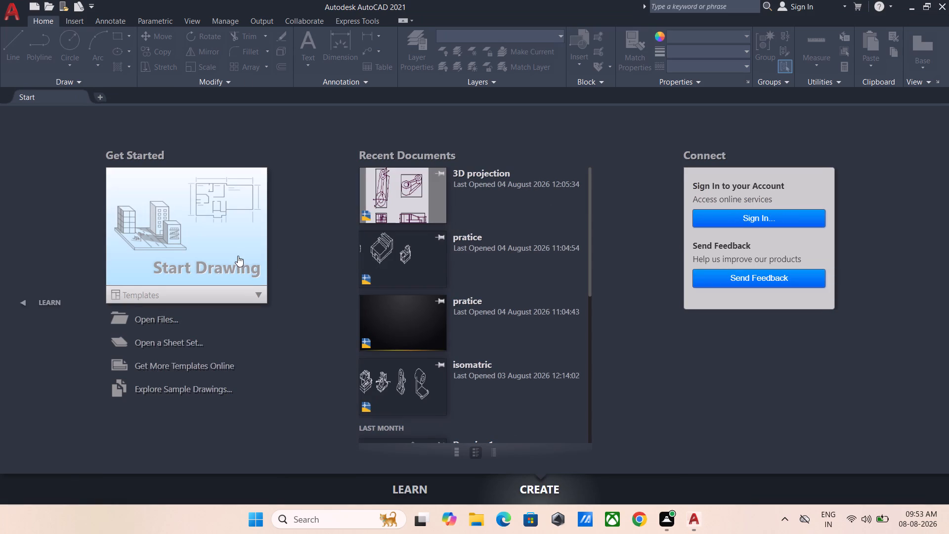
left_click(236, 211)
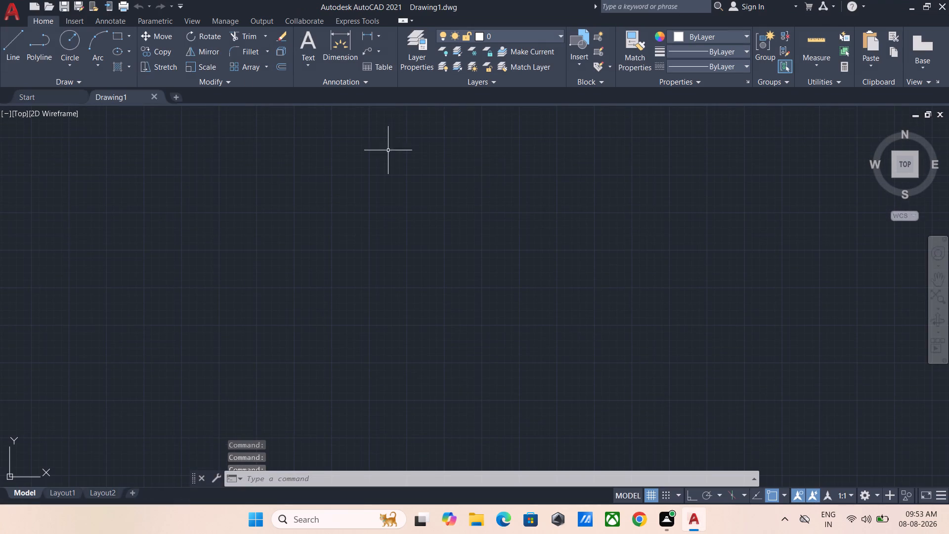
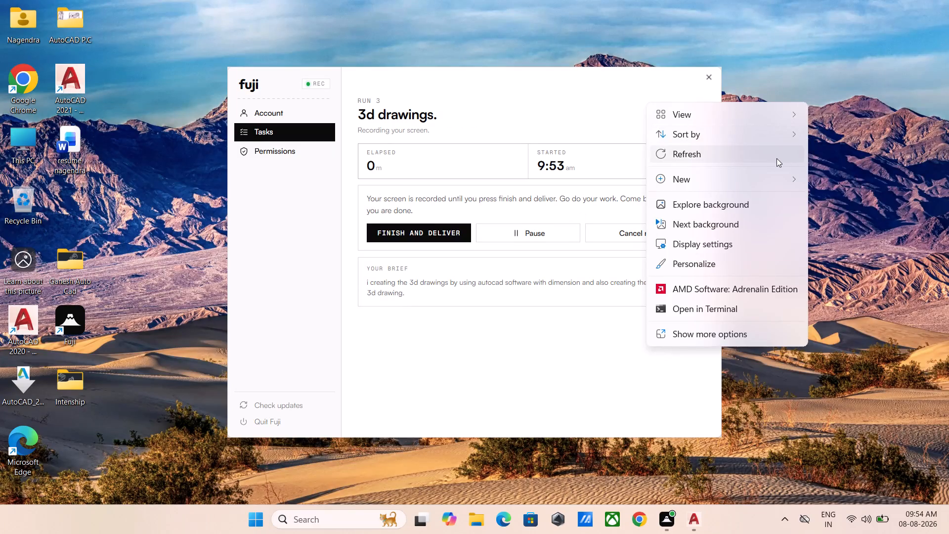
Refresh the desktop and switch to the AutoCAD 2021 window with the blank Drawing1.
left_click(776, 158)
left_click(693, 524)
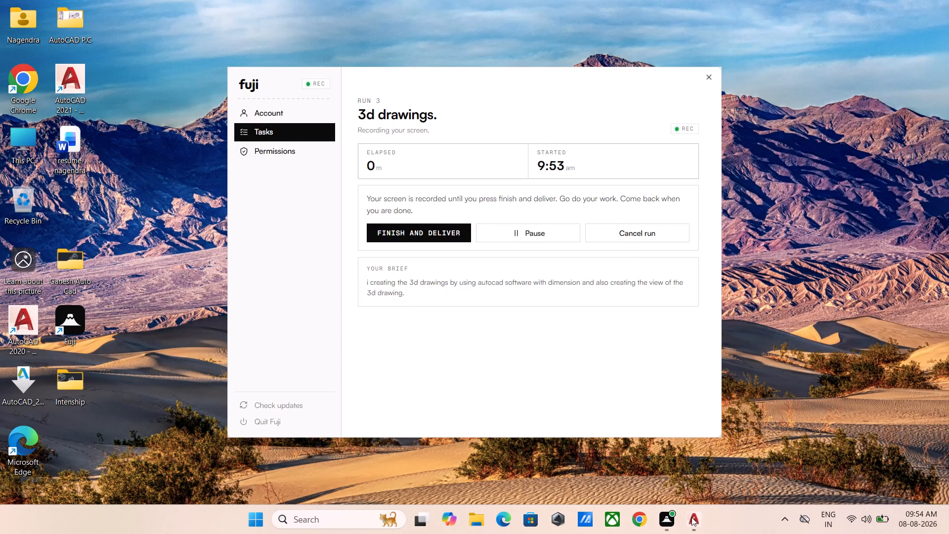
left_click(691, 517)
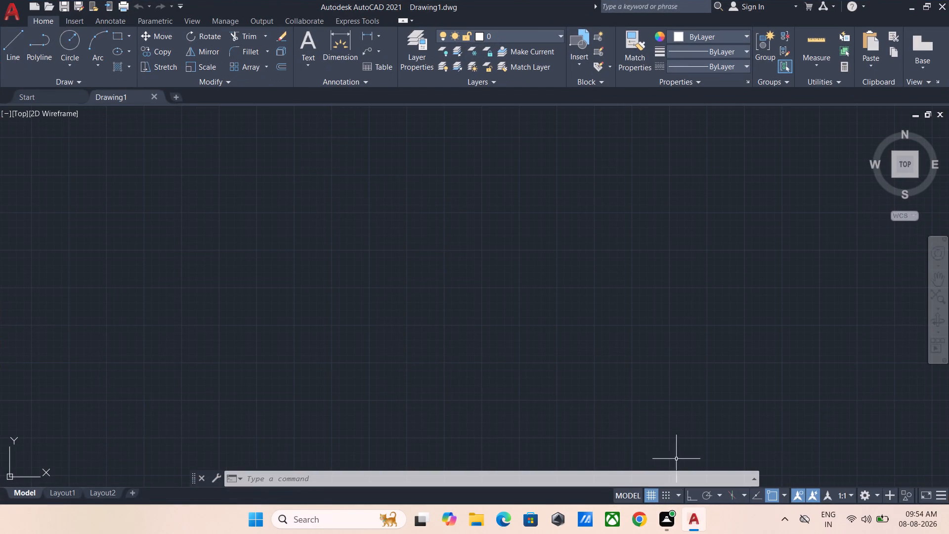
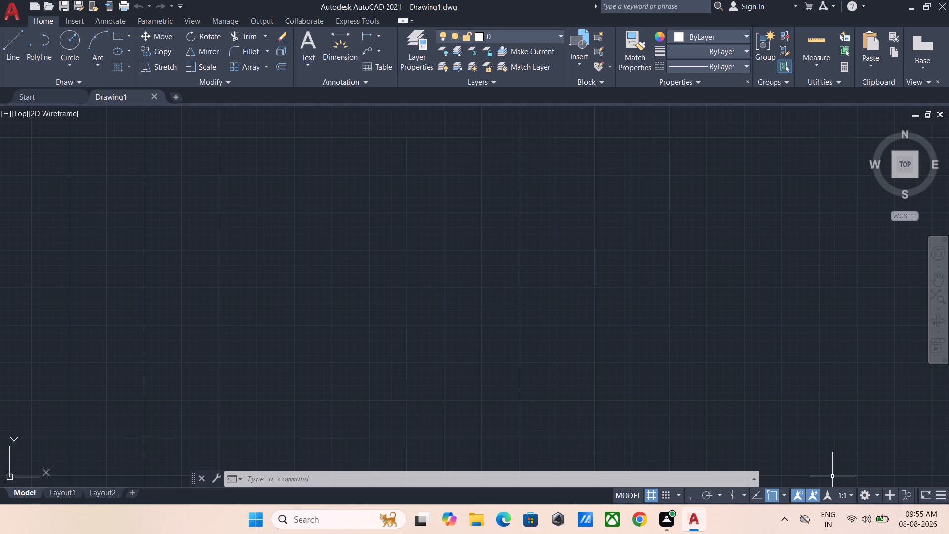
Switch the workspace to 3D Modeling and dismiss the OneDrive backup notification.
left_click(867, 495)
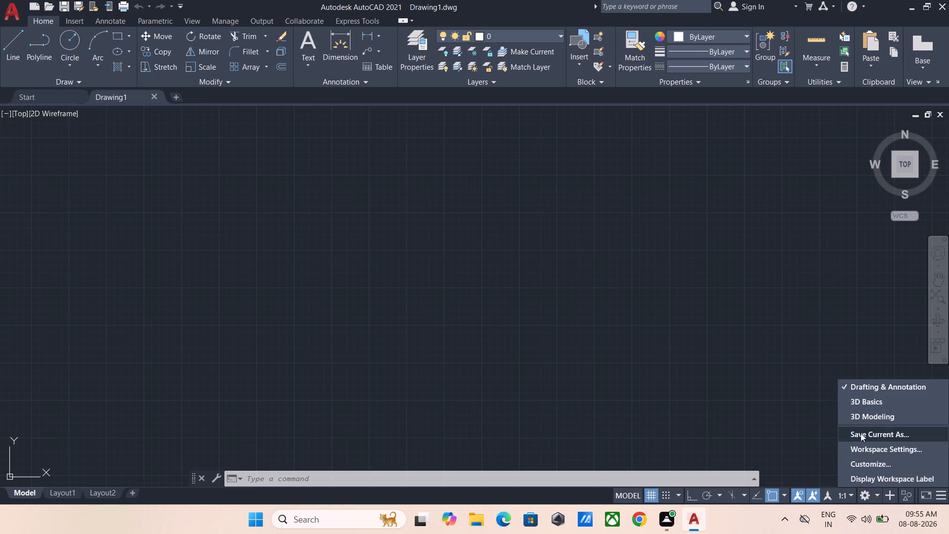
left_click(866, 417)
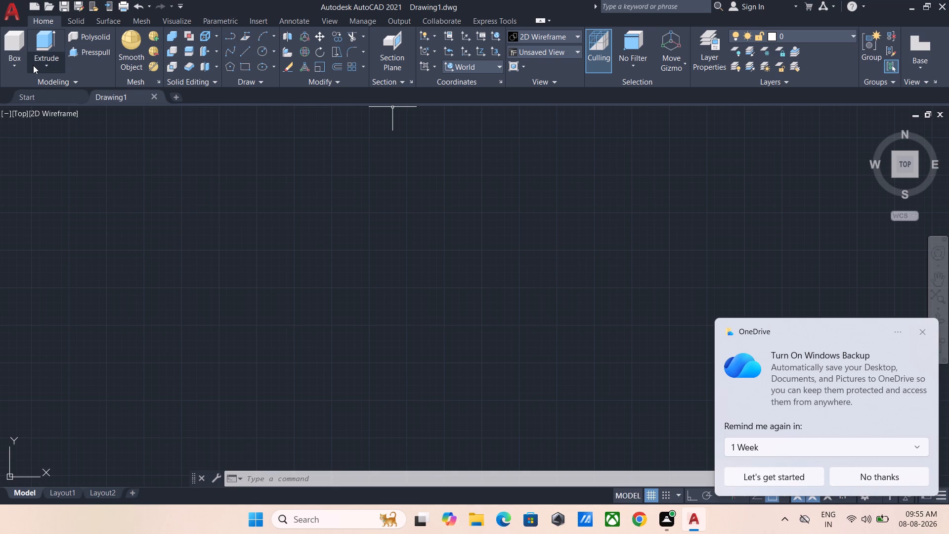
left_click(924, 332)
Set the current coordinate system (UCS) to Top.
left_click(461, 64)
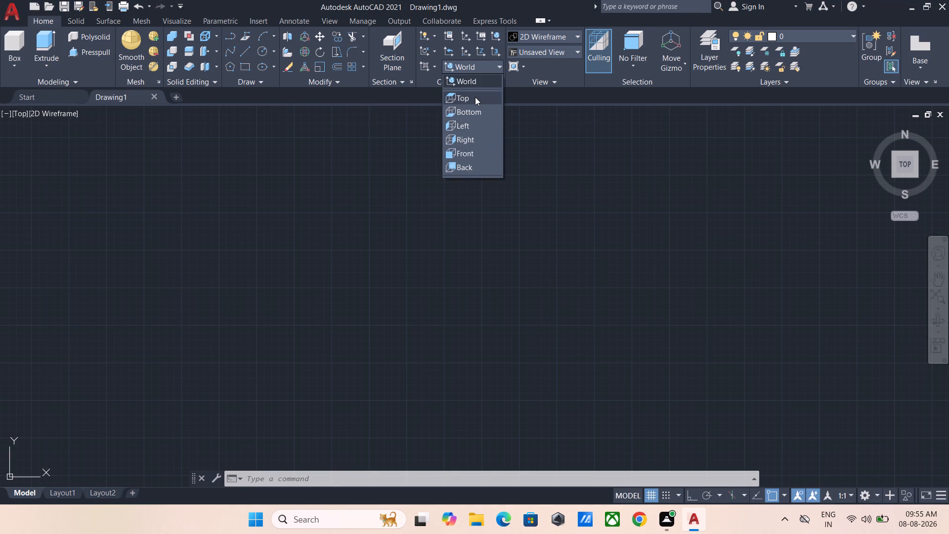
left_click(475, 97)
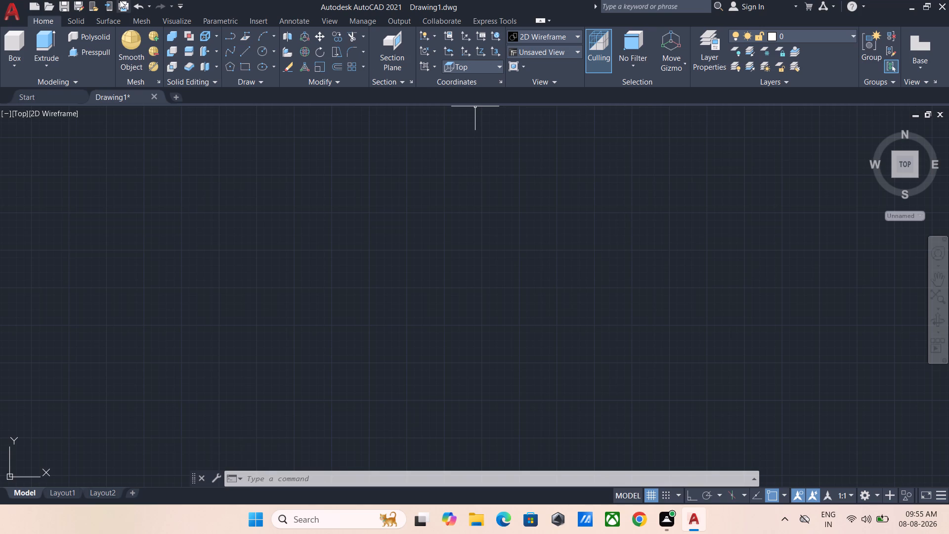
Draw a circle of radius 30 in the left part of the drawing area.
left_click(262, 54)
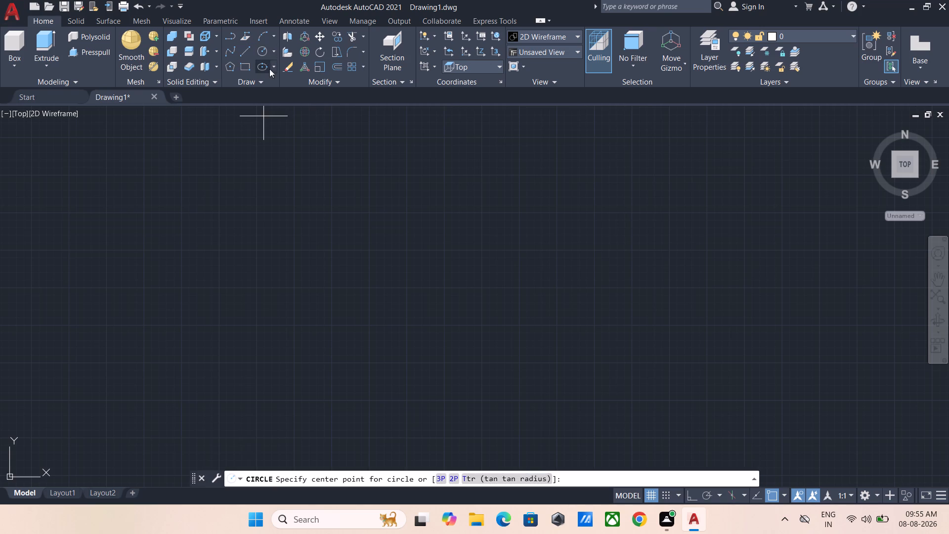
left_click(293, 297)
key("3")
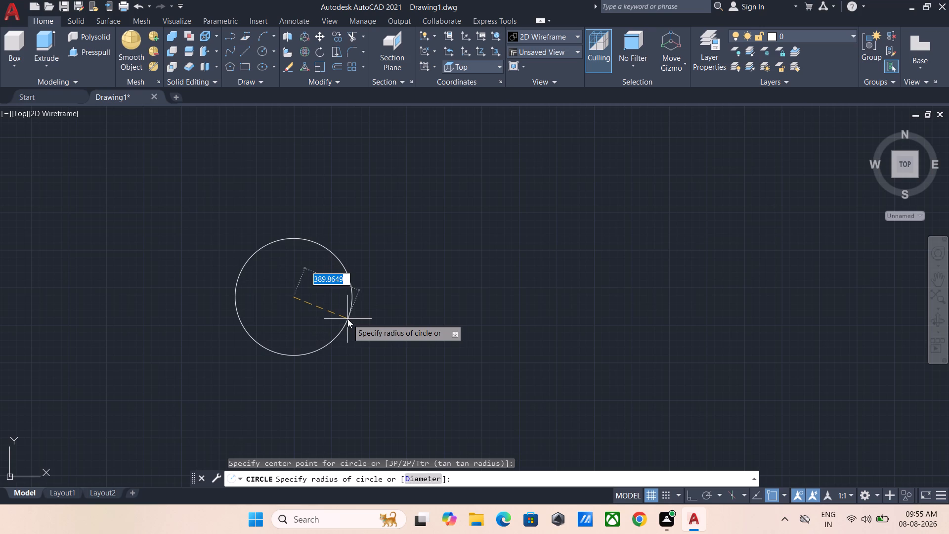
key("0")
key("Return")
Draw a concentric circle of radius 14 at the center of the radius 30 circle.
scroll(347, 319, "up", 2)
middle_click_drag(316, 292, 344, 292)
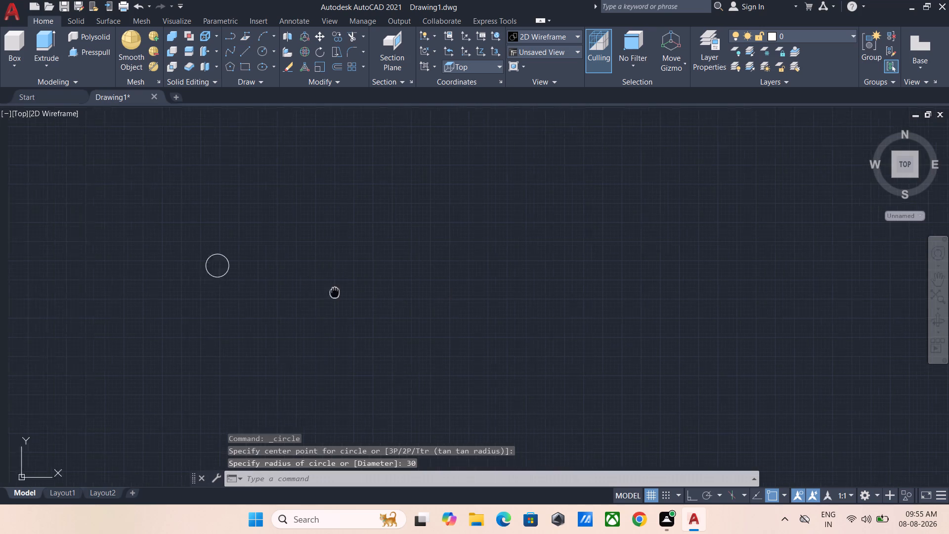
middle_click_drag(344, 292, 457, 293)
scroll(441, 290, "up", 3)
middle_click_drag(303, 256, 596, 303)
scroll(371, 238, "up", 2)
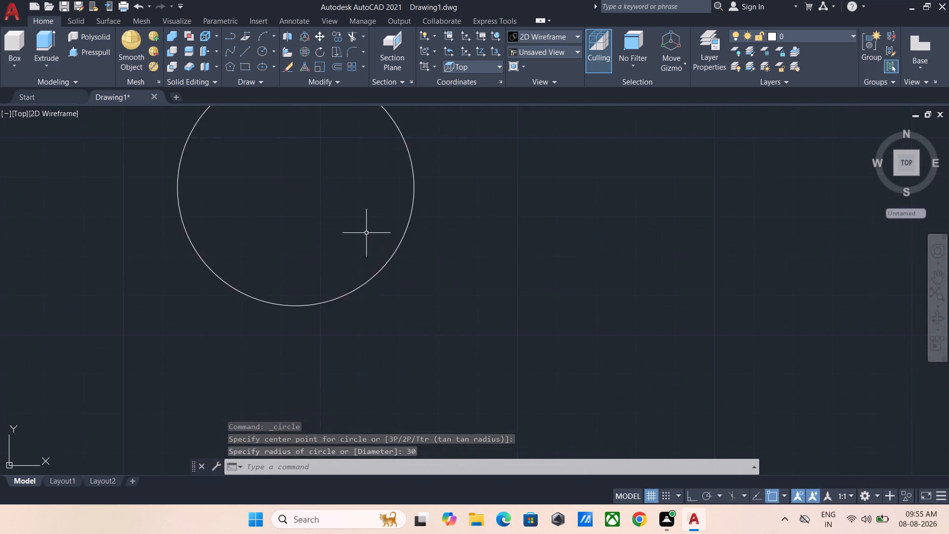
scroll(366, 233, "down", 2)
middle_click_drag(367, 233, 391, 281)
scroll(391, 281, "up", 1)
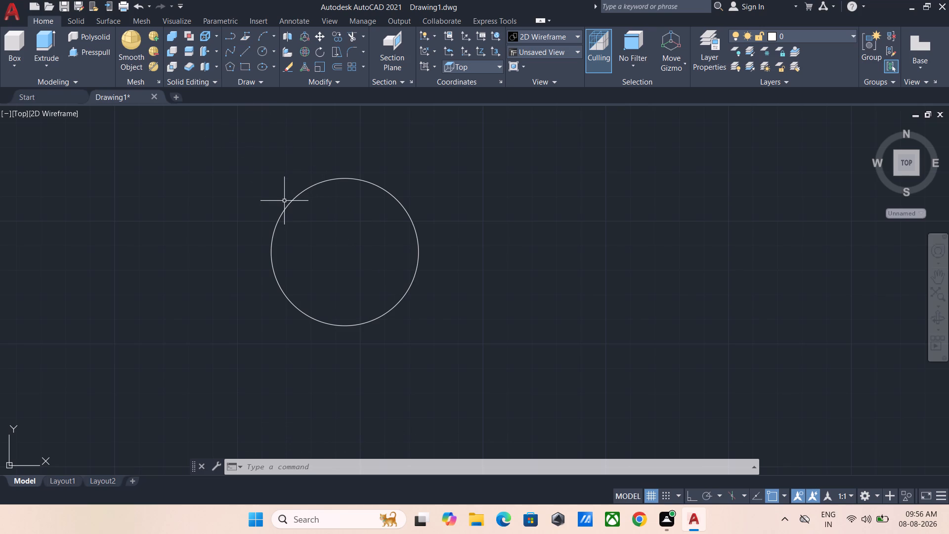
key("space")
left_click(343, 254)
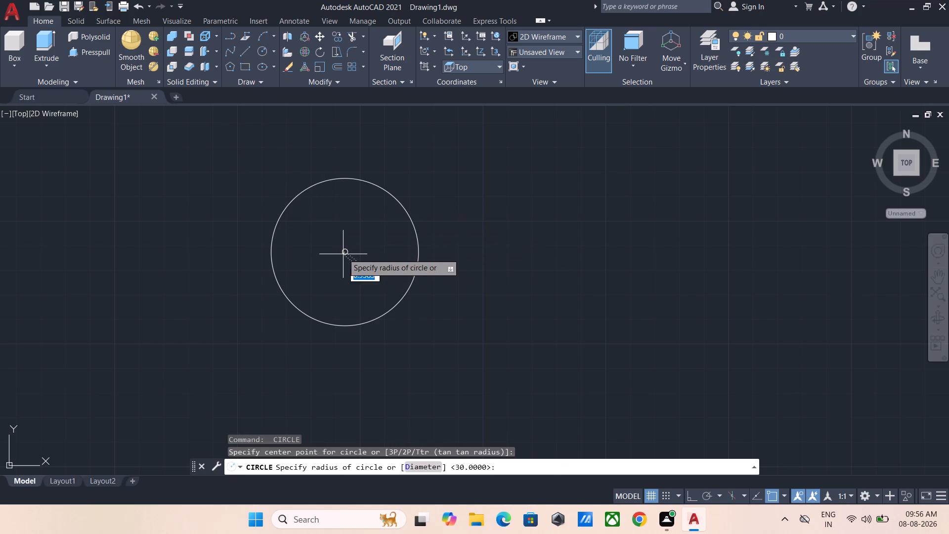
key("1")
key("4")
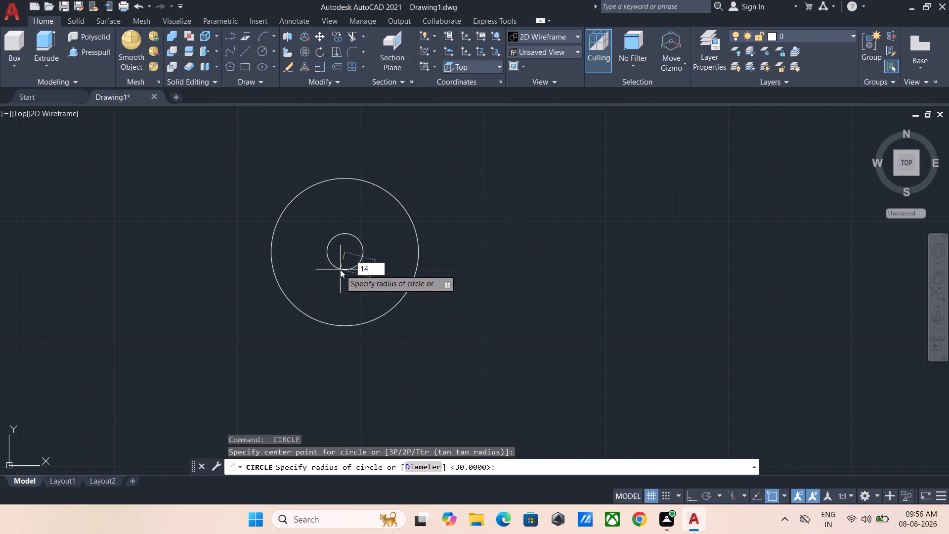
key("Return")
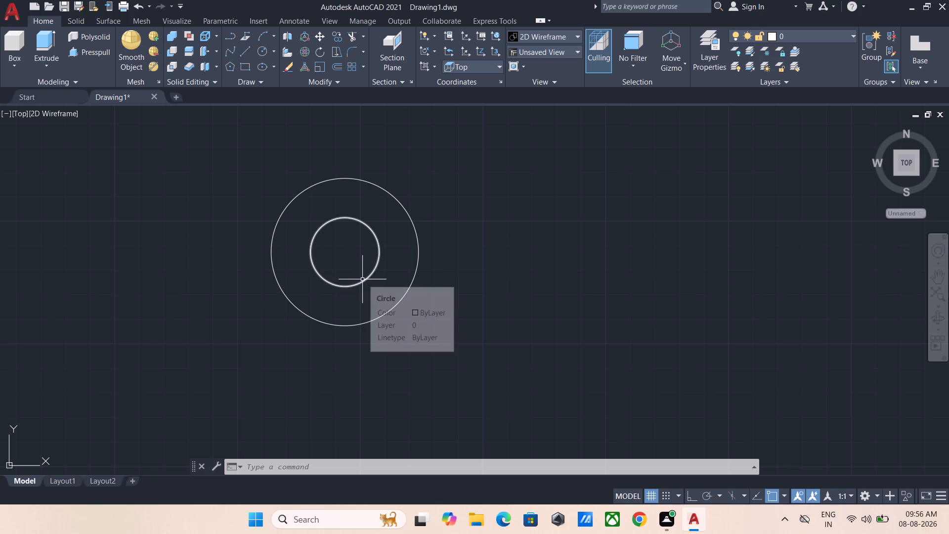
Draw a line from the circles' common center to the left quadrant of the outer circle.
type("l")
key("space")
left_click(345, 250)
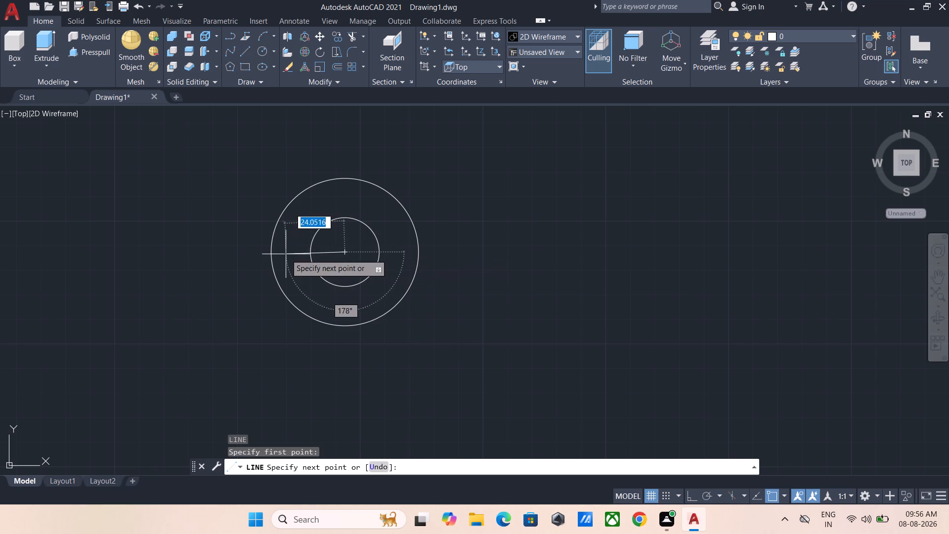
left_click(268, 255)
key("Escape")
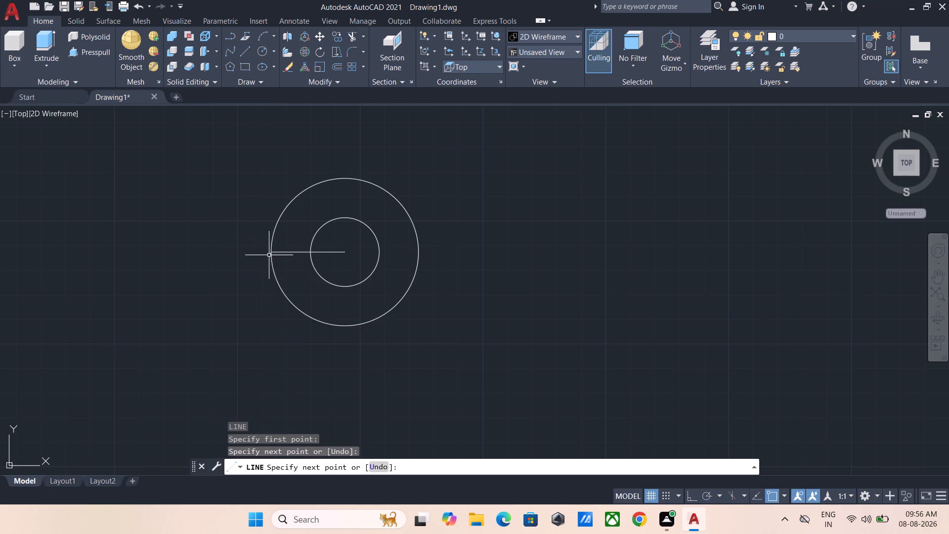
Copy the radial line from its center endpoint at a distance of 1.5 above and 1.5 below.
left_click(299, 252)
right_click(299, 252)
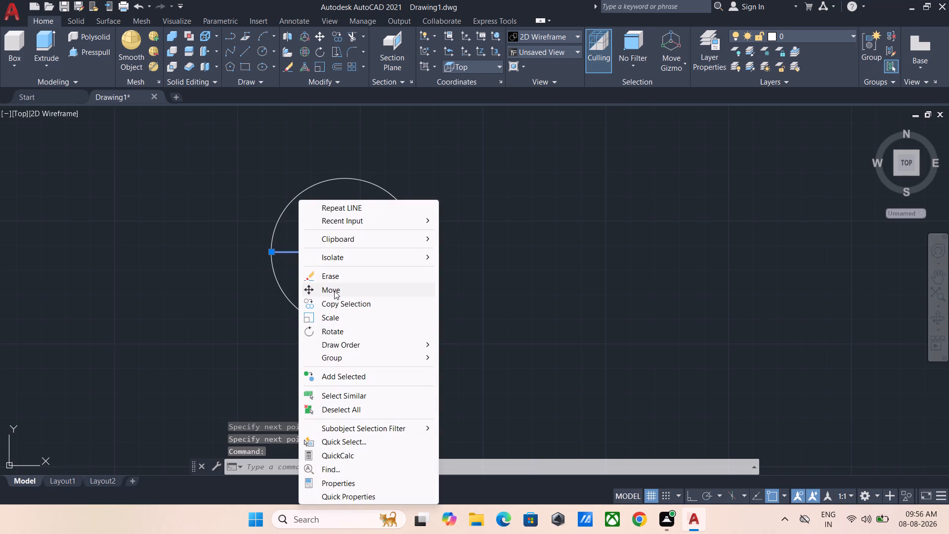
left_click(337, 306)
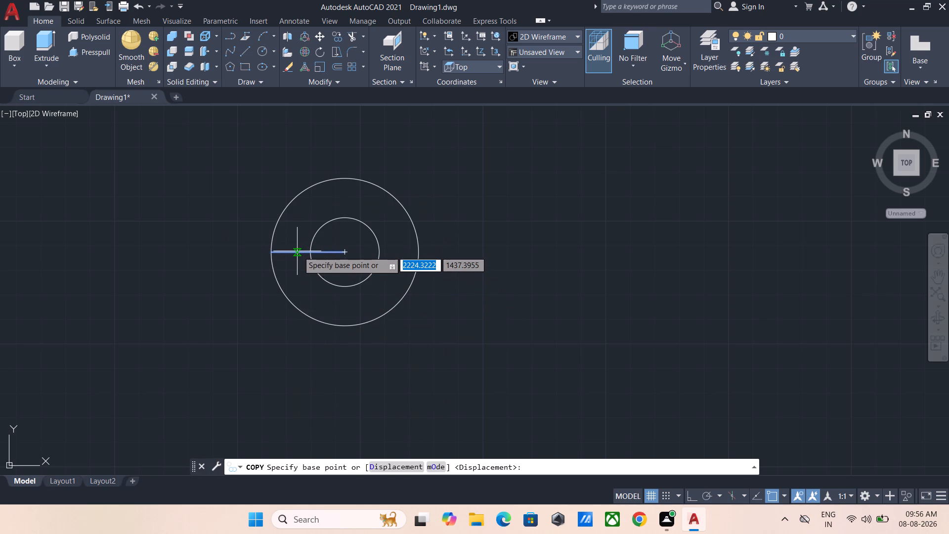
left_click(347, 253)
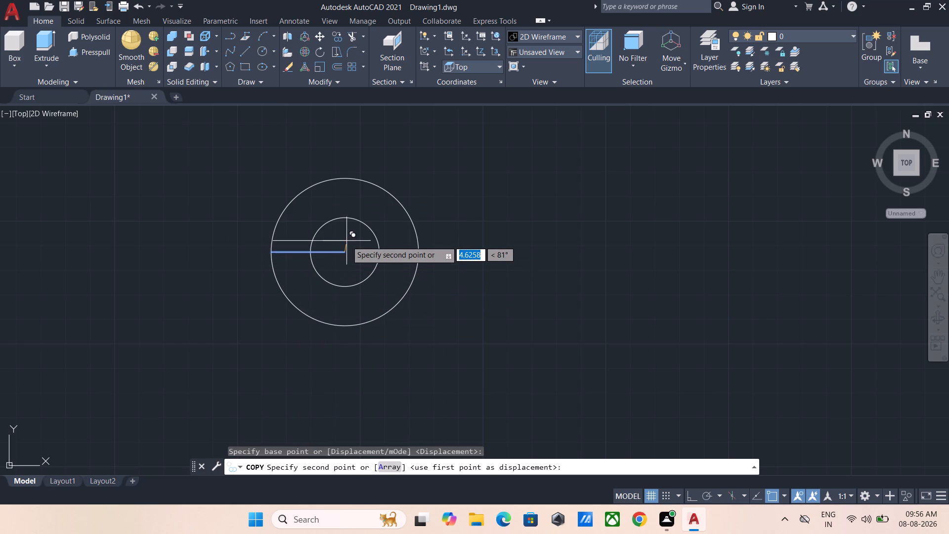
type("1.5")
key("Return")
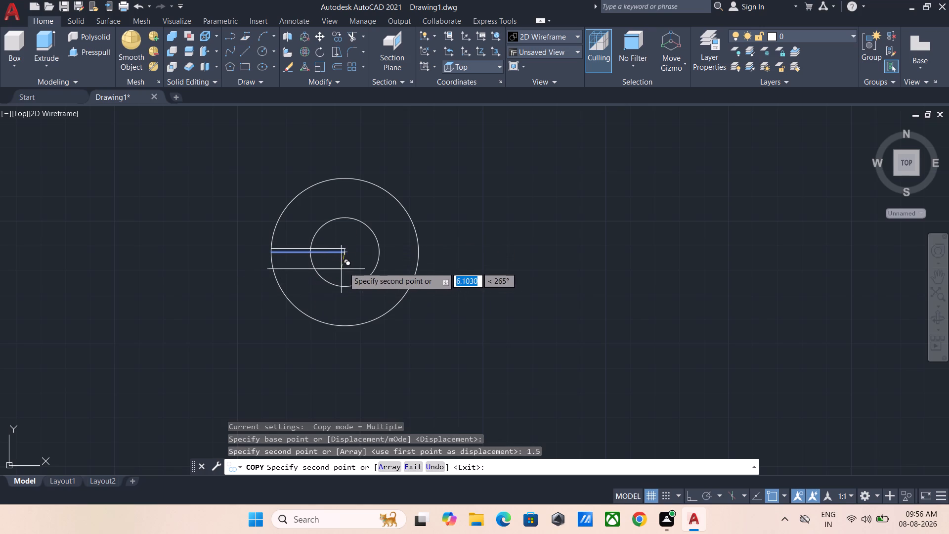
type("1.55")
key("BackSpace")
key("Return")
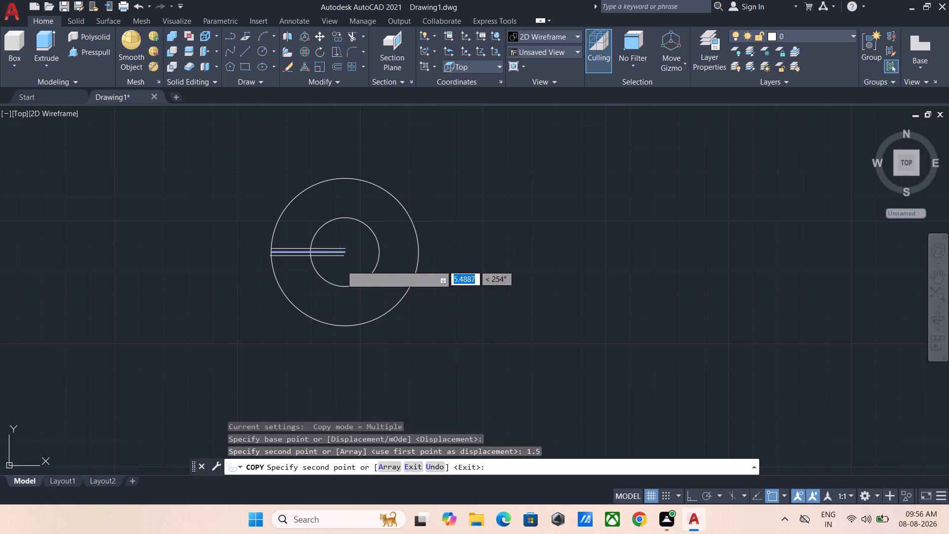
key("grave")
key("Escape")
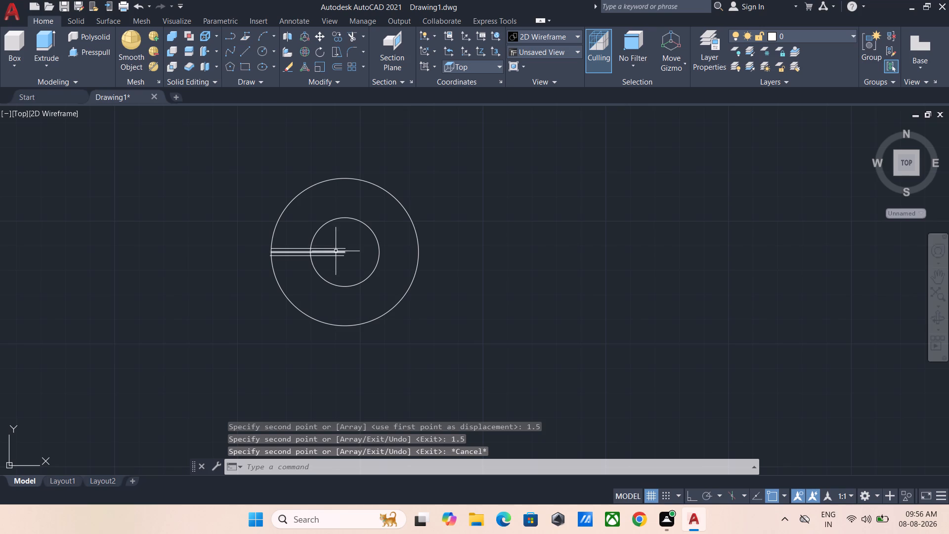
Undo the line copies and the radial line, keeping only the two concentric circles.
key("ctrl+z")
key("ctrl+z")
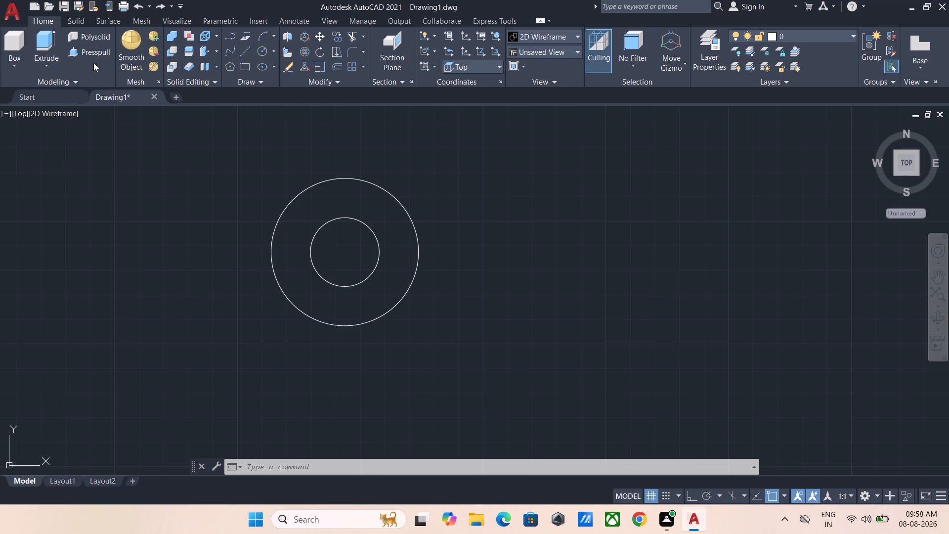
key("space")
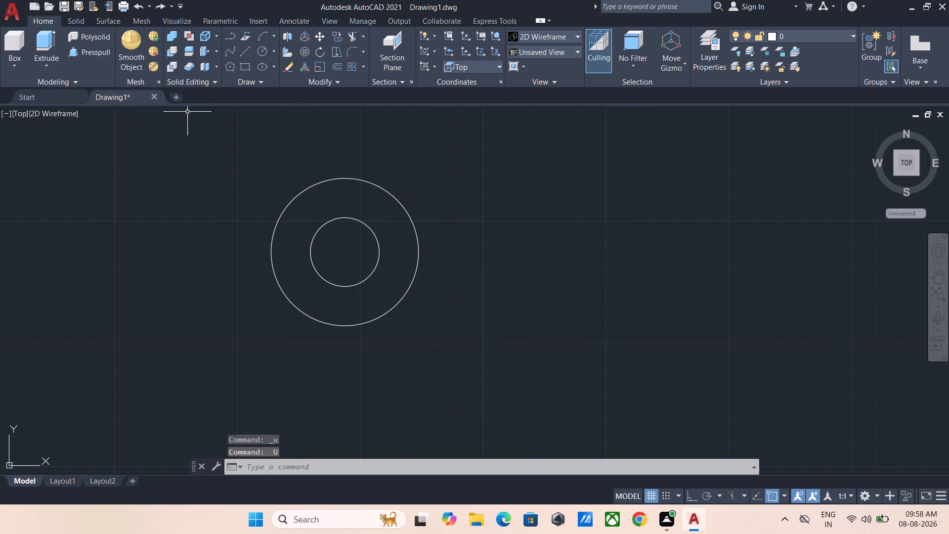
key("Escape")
With Ortho on, draw a horizontal line 120 long to the right from the circles' common center.
key("j")
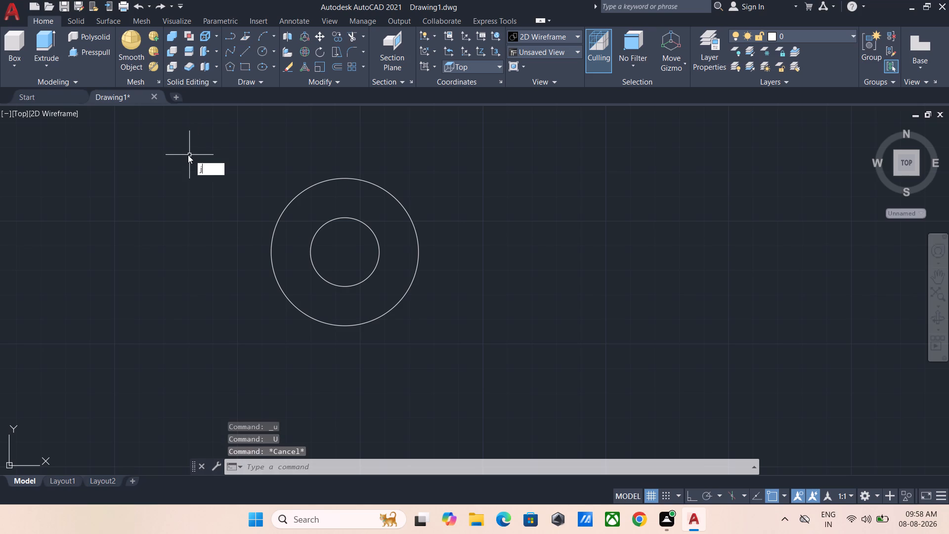
key("BackSpace")
type("l")
key("space")
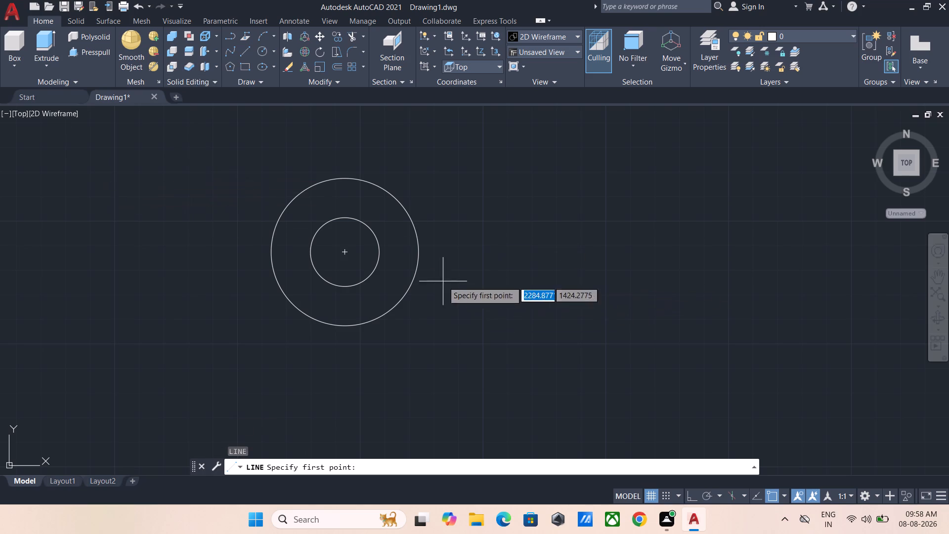
left_click(348, 252)
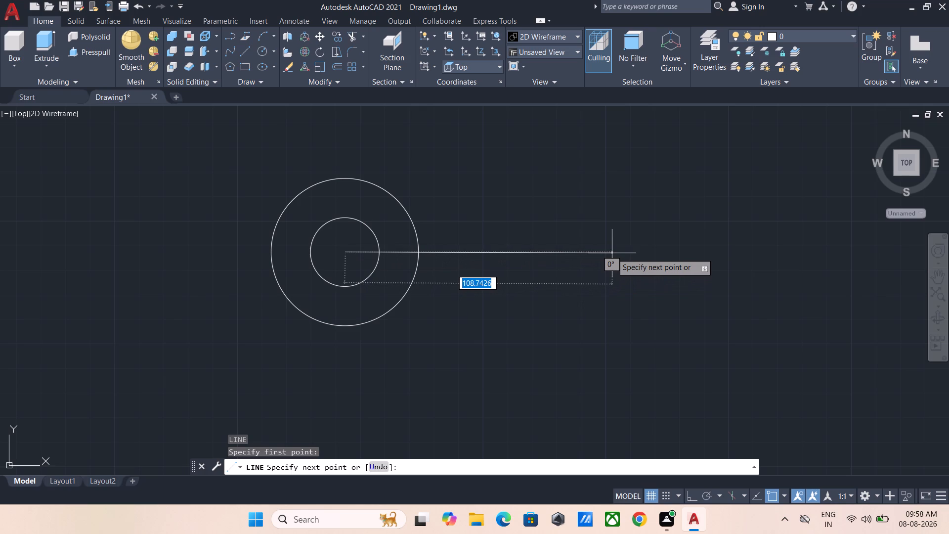
key("F8")
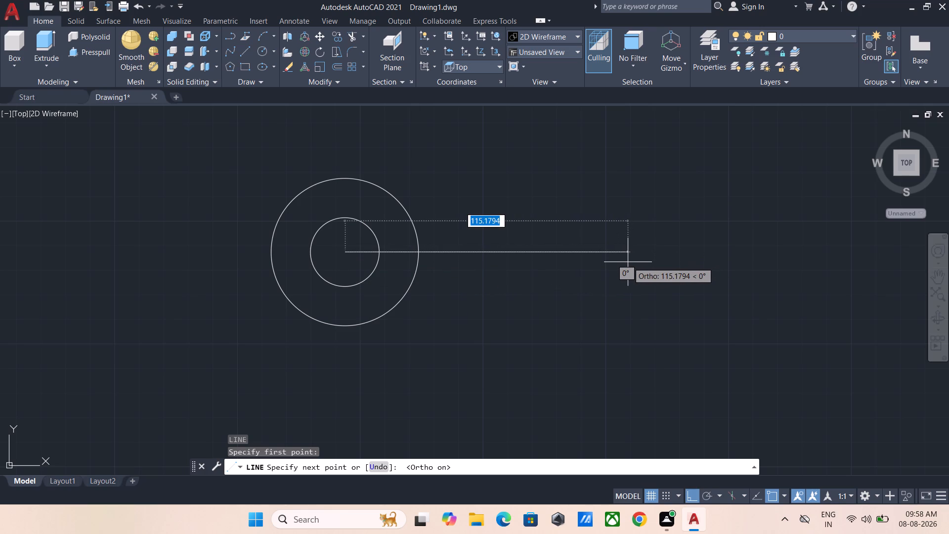
type("120")
key("Return")
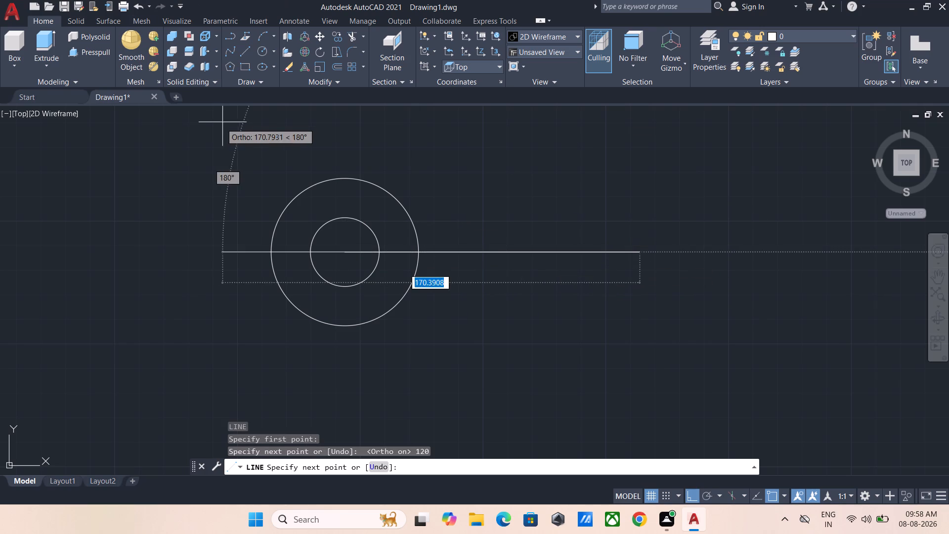
key("Escape")
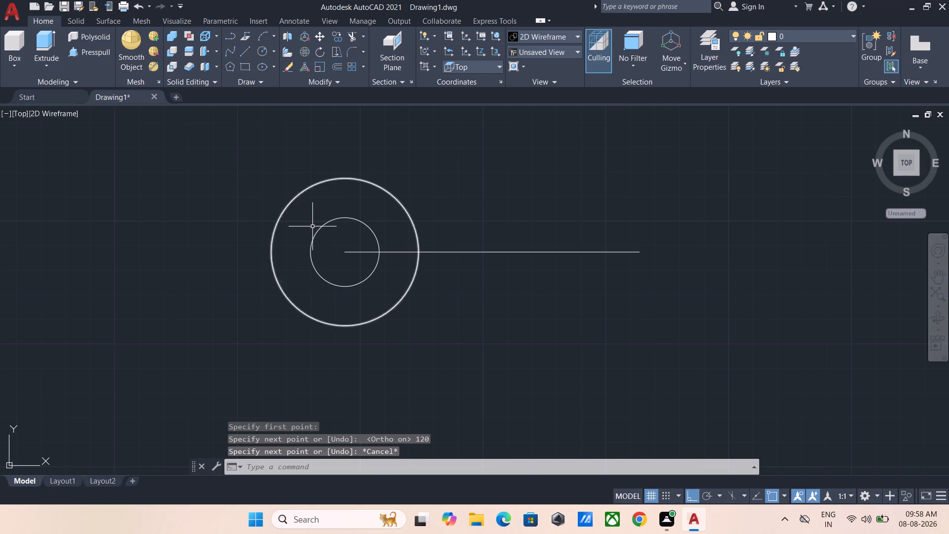
Draw a circle of radius 15 centered on the right end of the 120-long line.
type("c")
key("space")
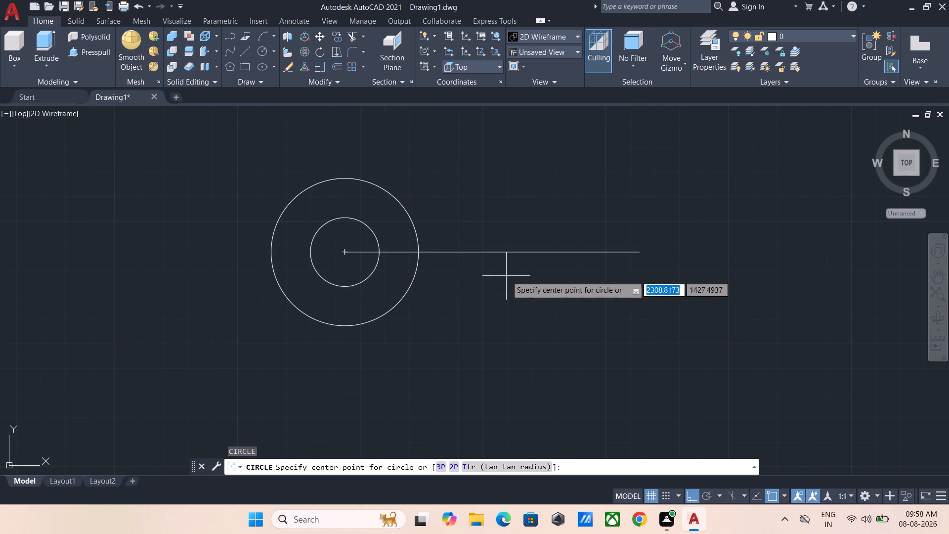
left_click(642, 254)
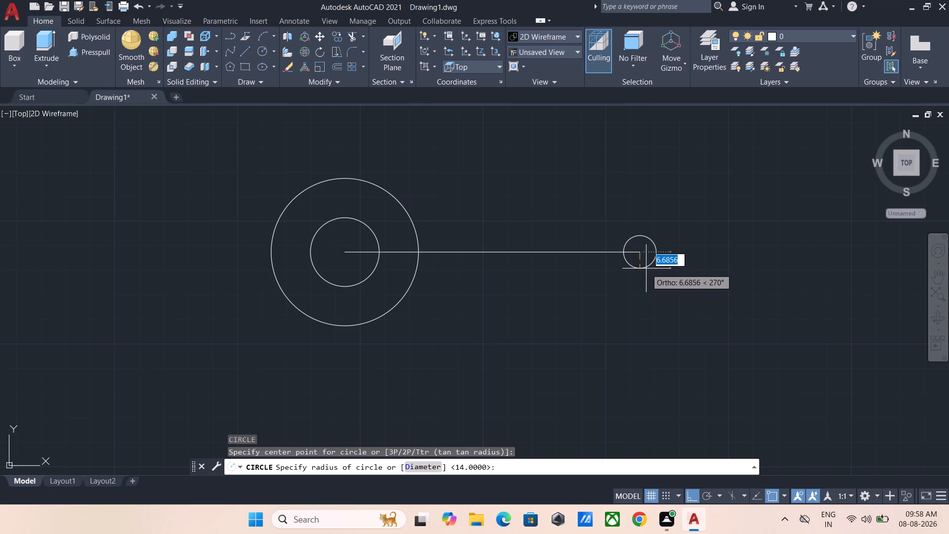
type("15")
key("Return")
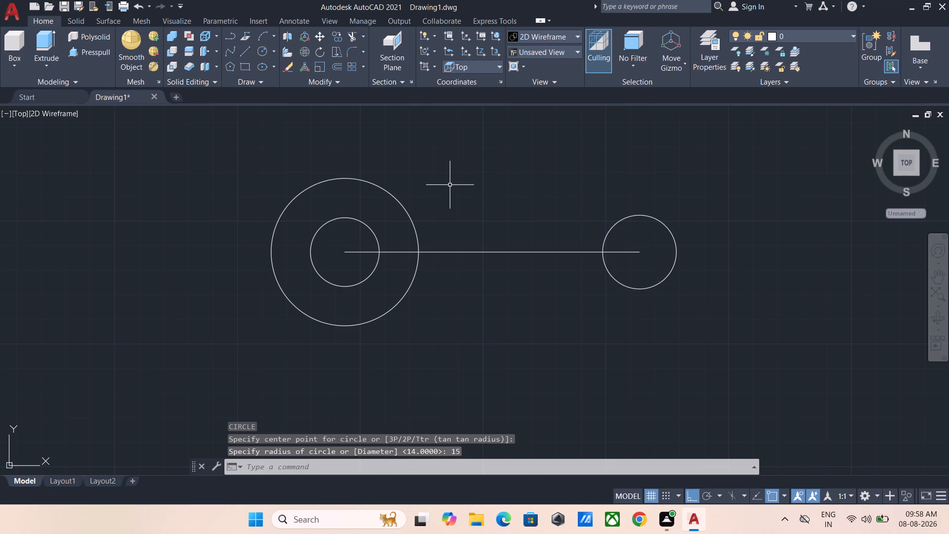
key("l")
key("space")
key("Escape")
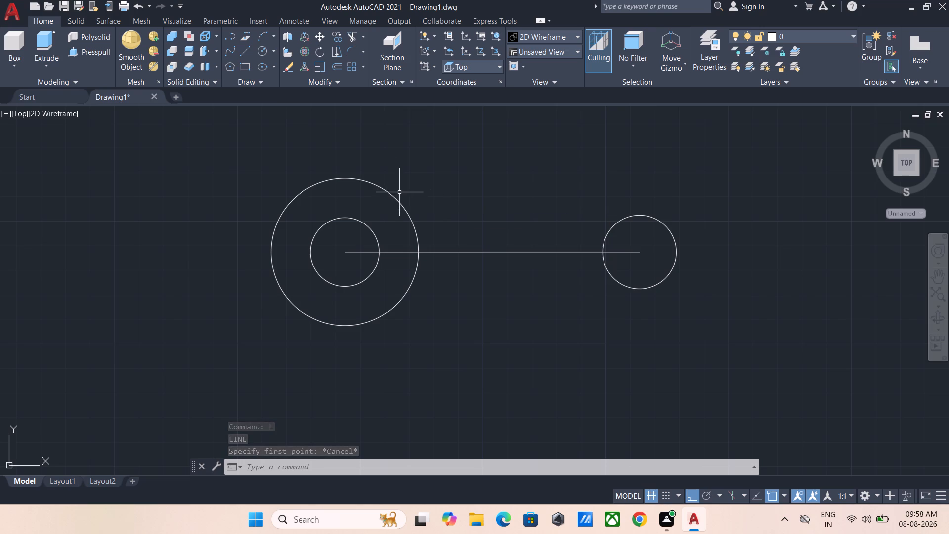
With Ortho off, join the large outer circle and the small circle with one line across their tops and one across their bottoms.
type("l")
key("space")
key("F9")
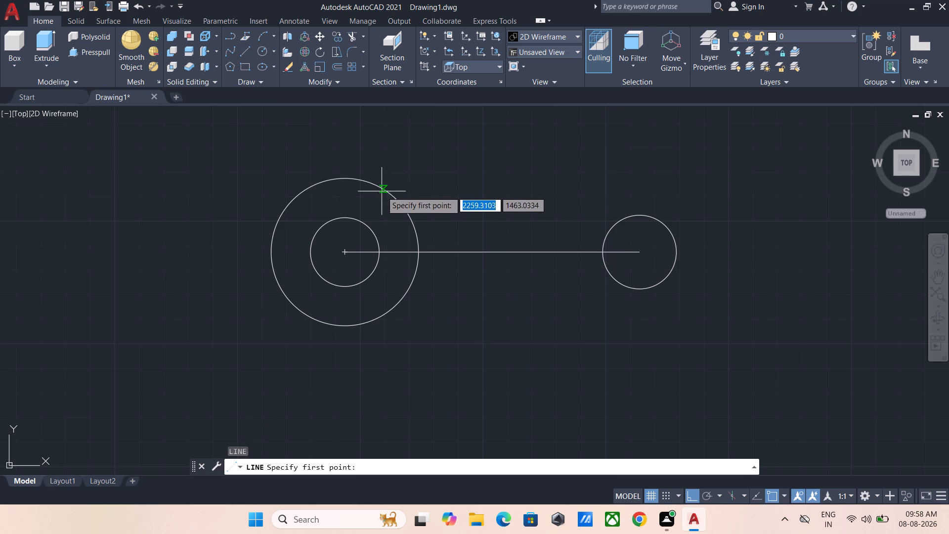
key("F8")
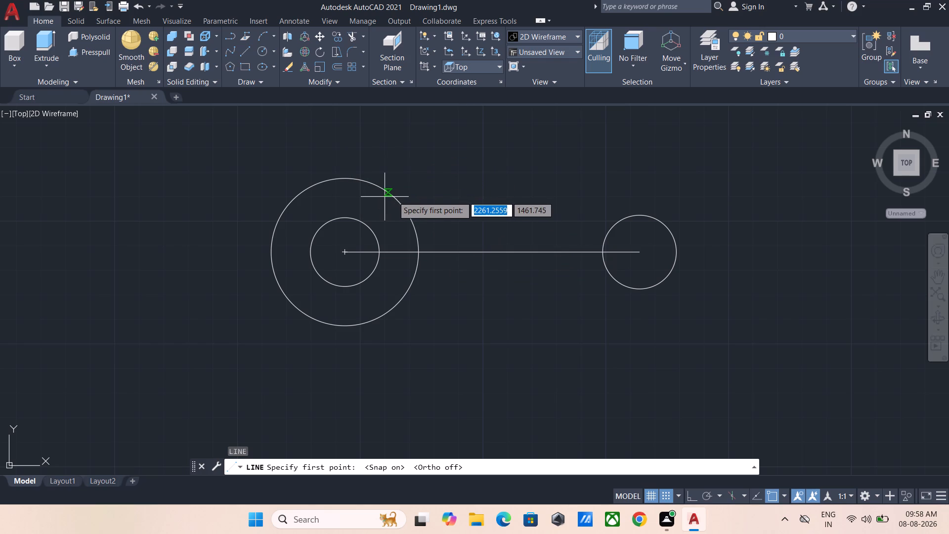
key("F9")
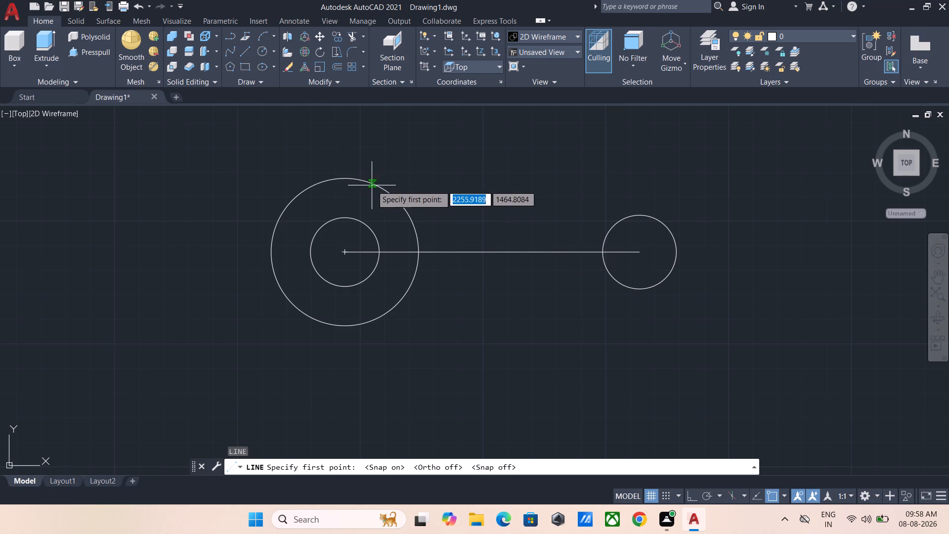
left_click(346, 181)
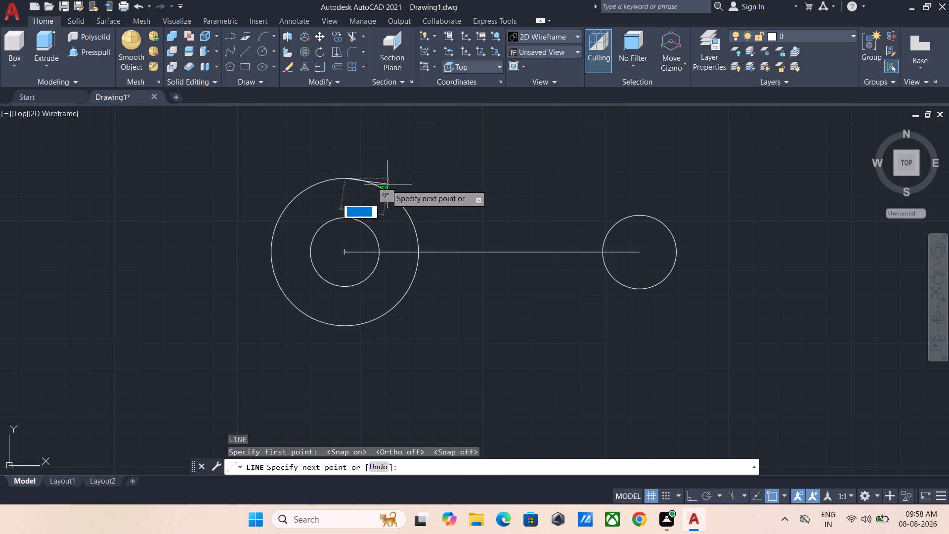
left_click(642, 215)
key("Escape")
key("space")
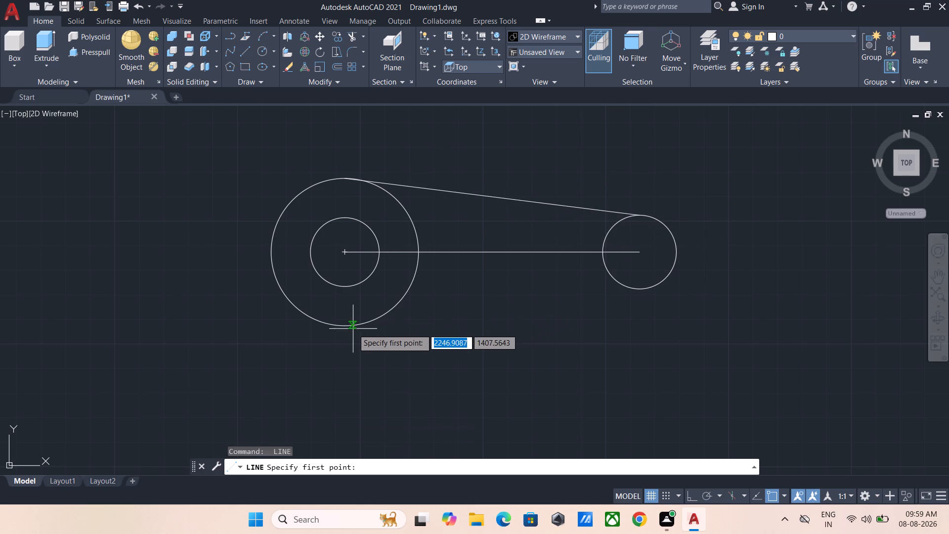
left_click(346, 324)
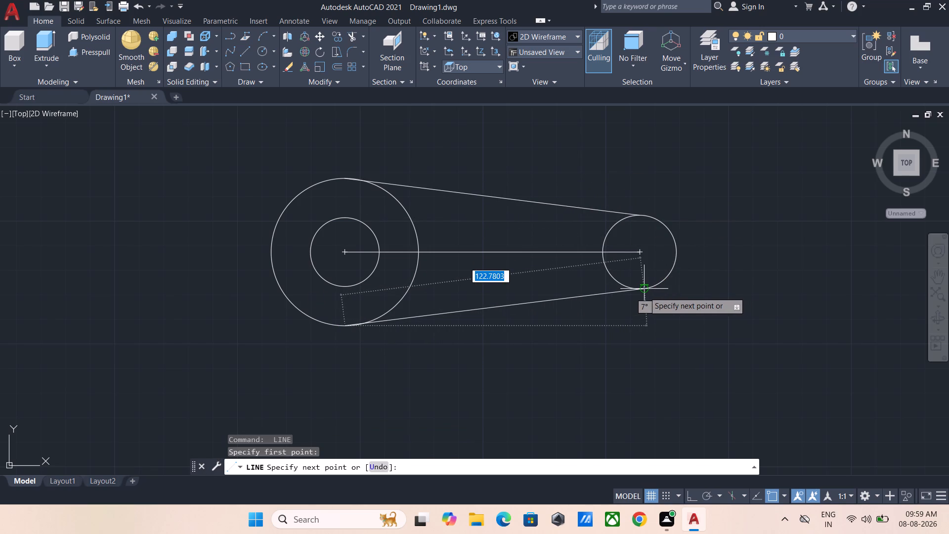
left_click(644, 292)
key("Escape")
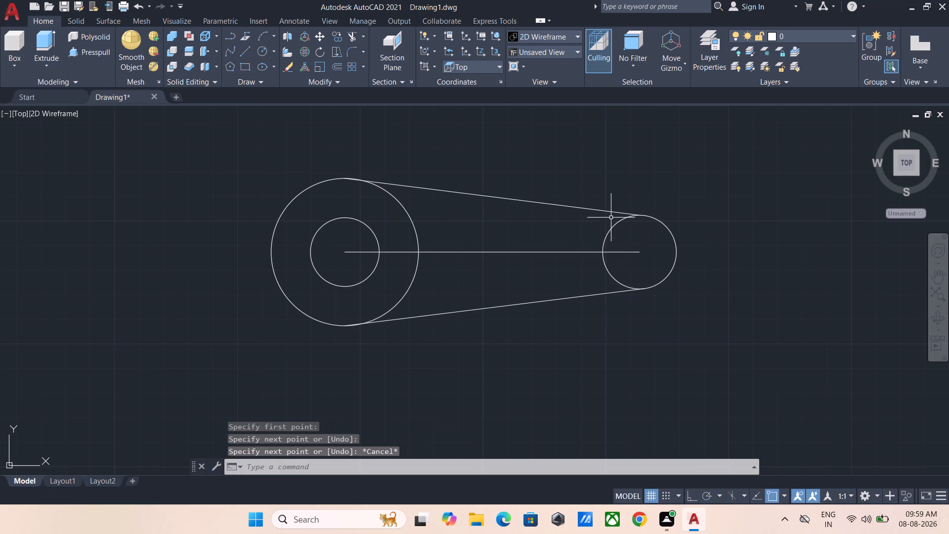
Erase the upper connecting line and redraw it about 123 long, from the large circle's top to just past the small circle's top.
left_click(611, 211)
key("Delete")
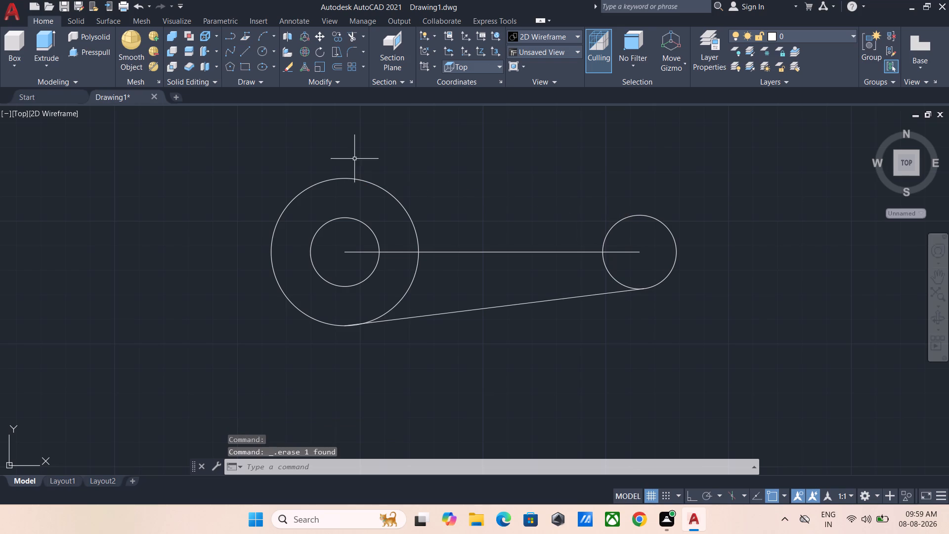
key("l")
key("space")
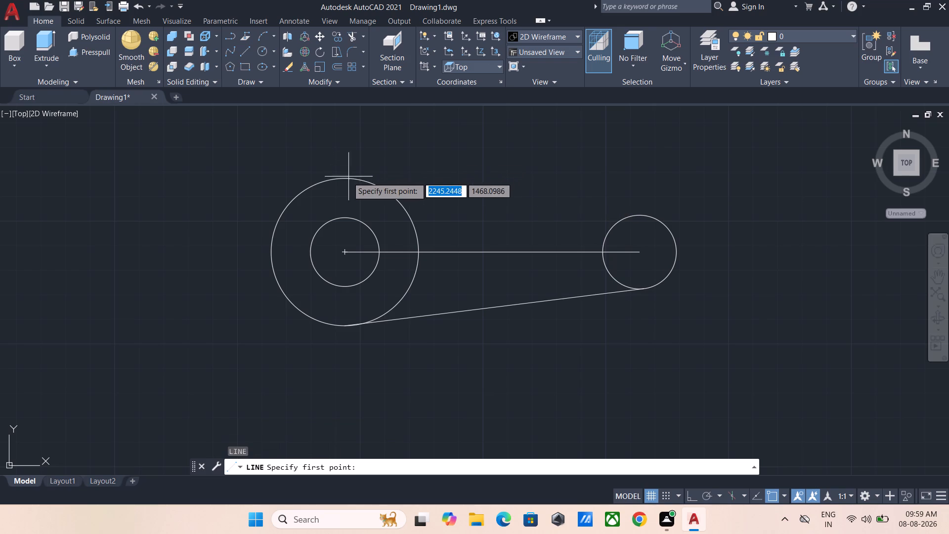
left_click(347, 178)
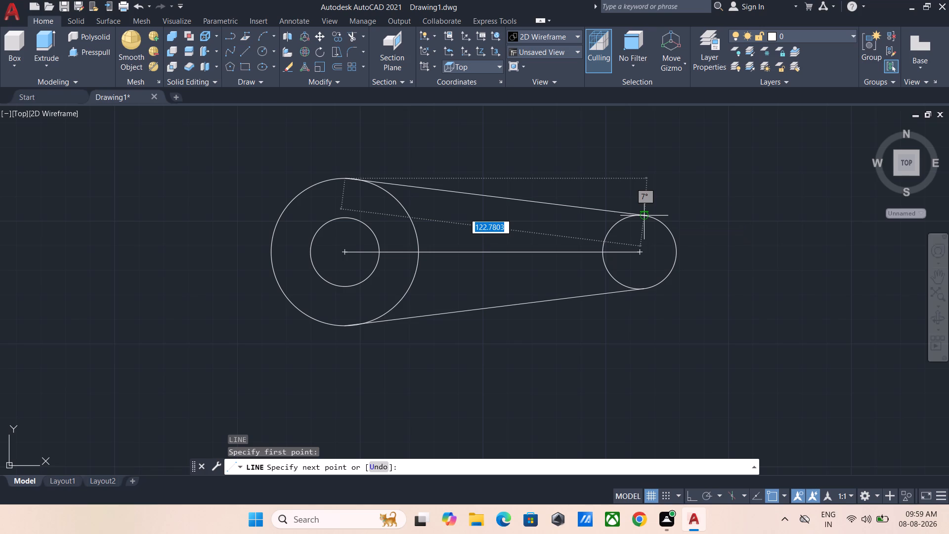
left_click(646, 216)
key("Escape")
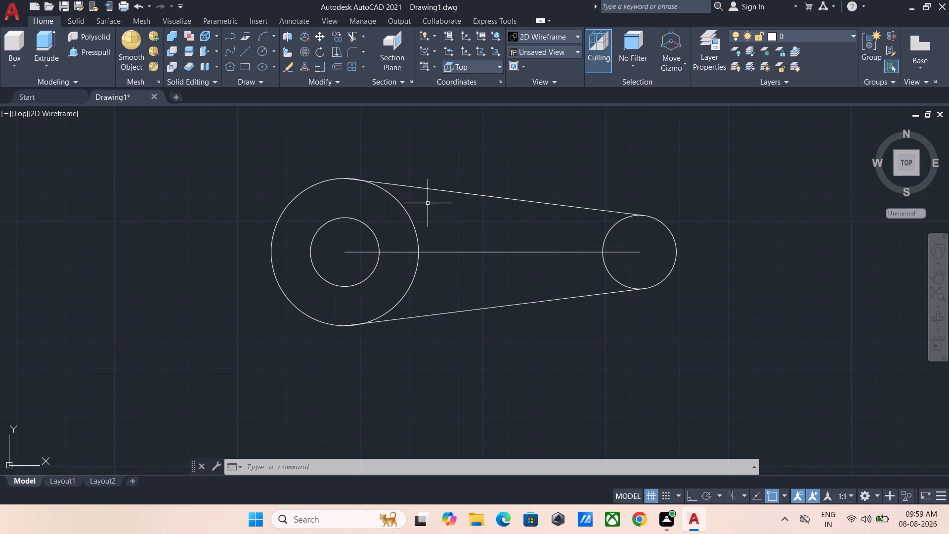
With Ortho on, draw a horizontal line from the concentric circles' center to the leftmost point of the outer circle.
type("l")
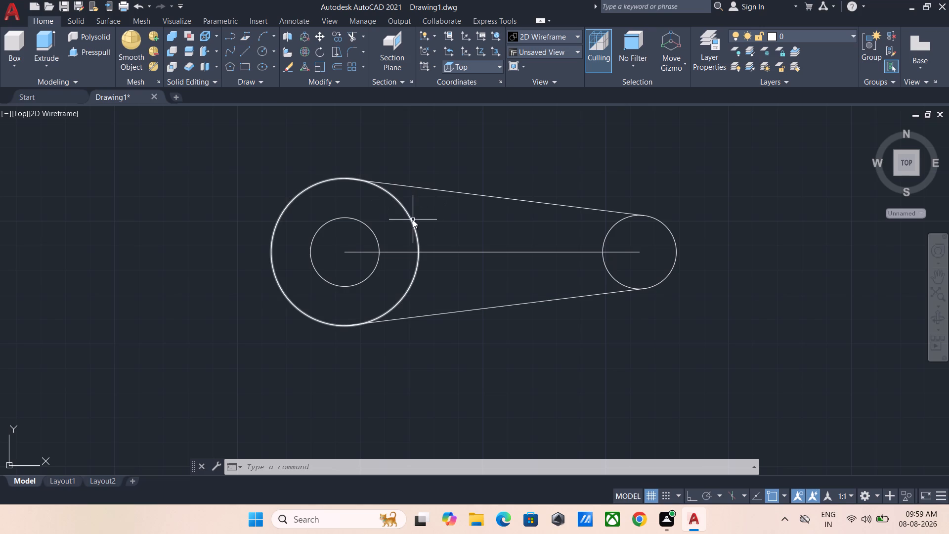
key("space")
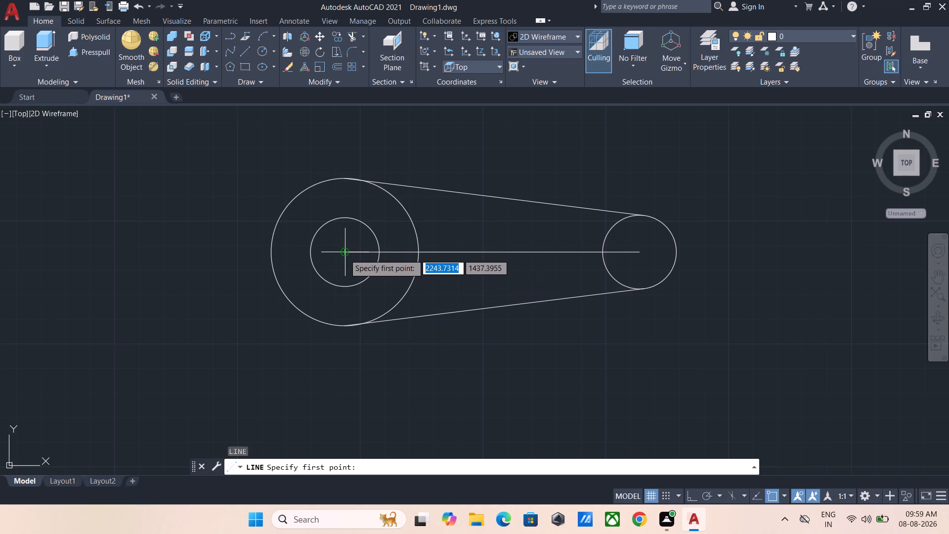
left_click(345, 254)
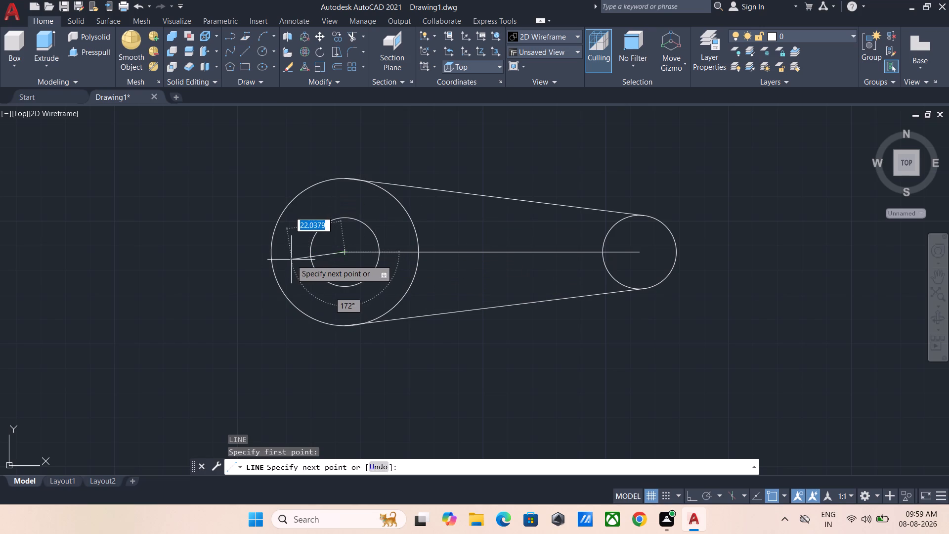
key("F8")
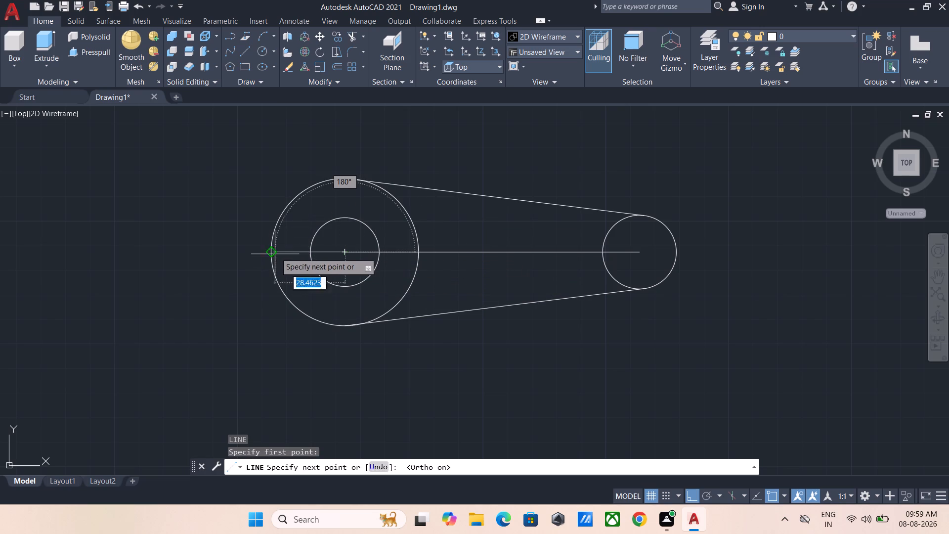
left_click(270, 253)
key("Escape")
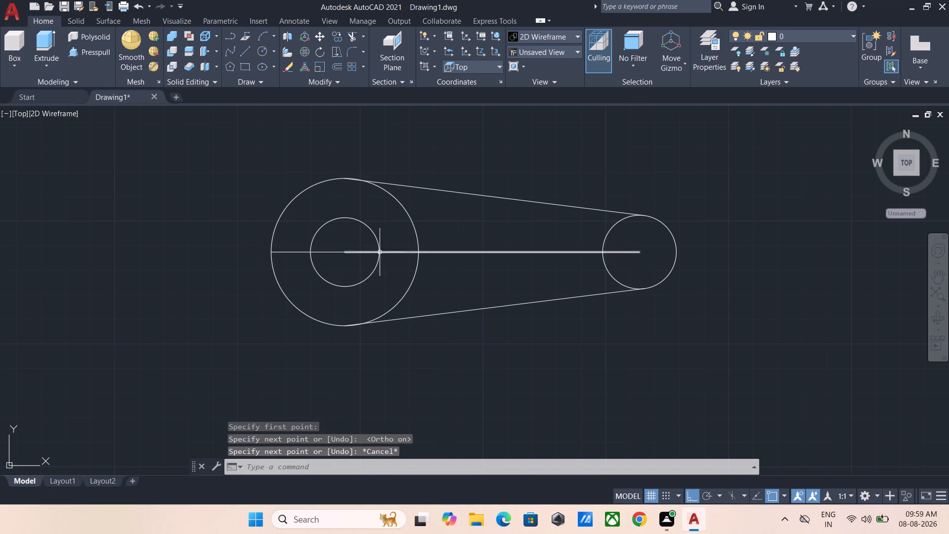
Copy the short horizontal radial line from its center endpoint at a distance of 1.5 above and 1.5 below.
scroll(349, 256, "up", 4)
scroll(349, 255, "down", 4)
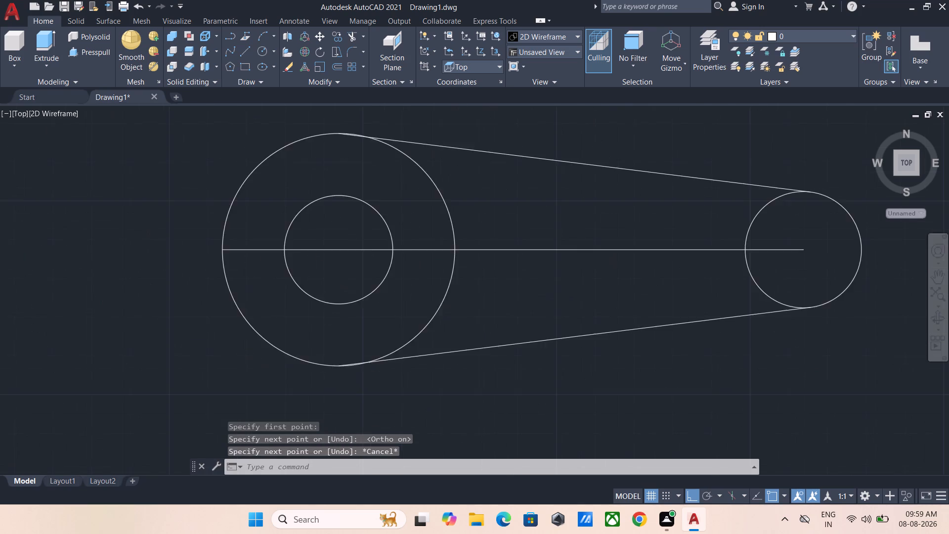
left_click(320, 252)
right_click(322, 252)
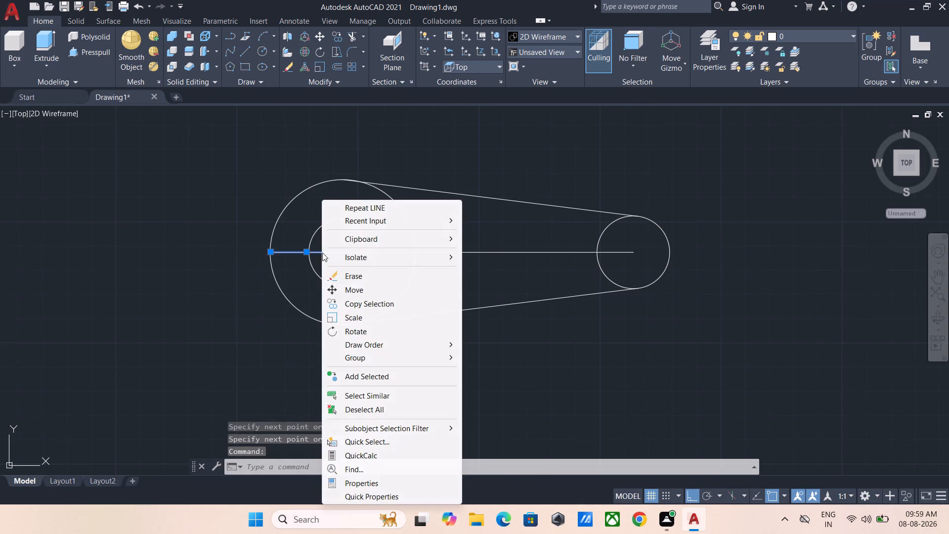
left_click(365, 301)
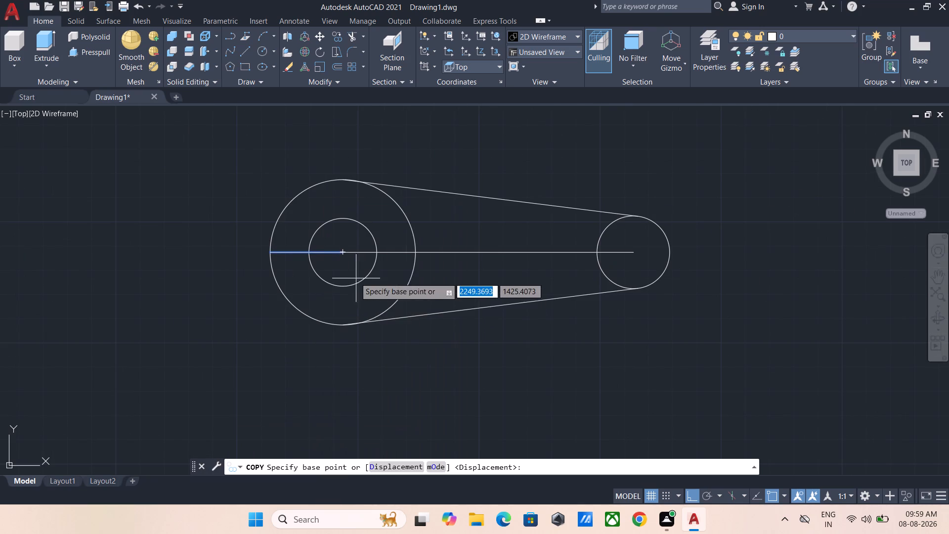
left_click(344, 254)
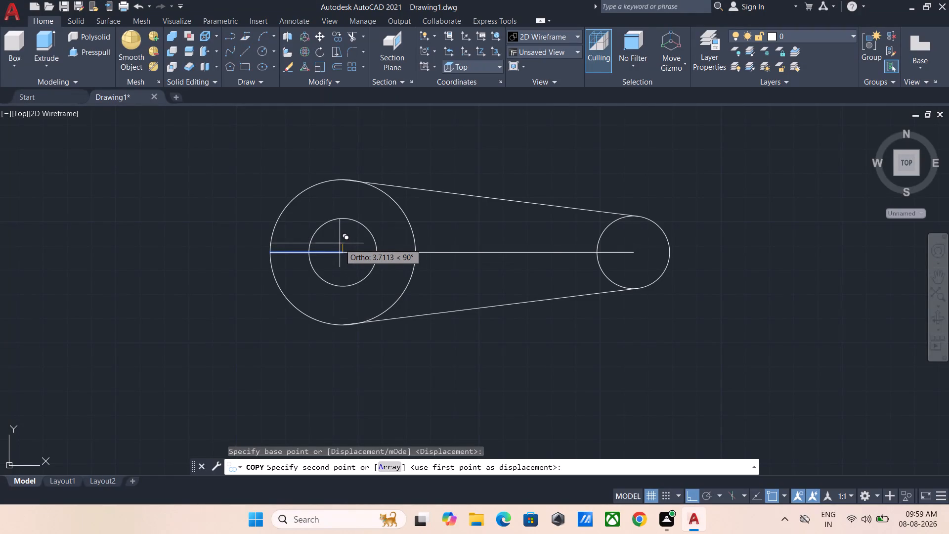
type("1.5")
key("Return")
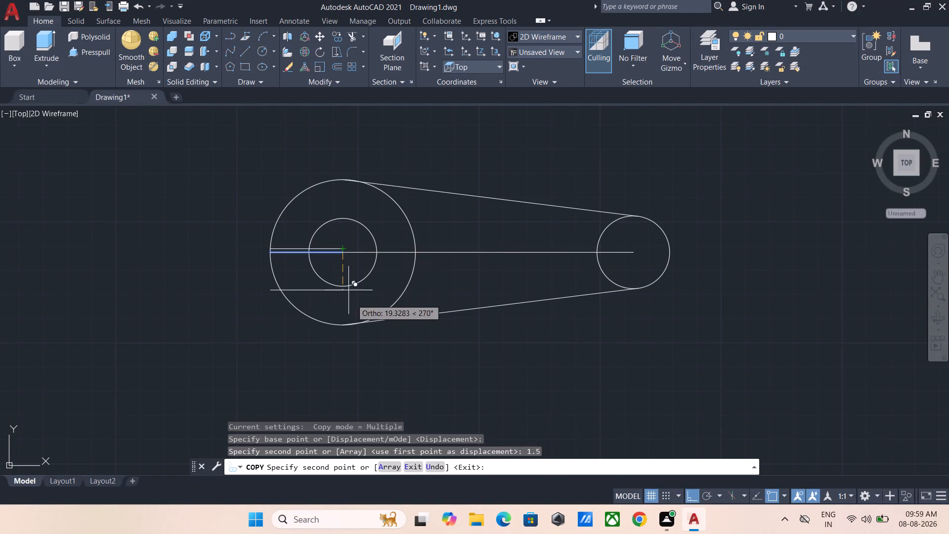
type("1.5")
key("Return")
key("Escape")
Erase the original radial line midway between the two copies.
scroll(345, 263, "up", 2)
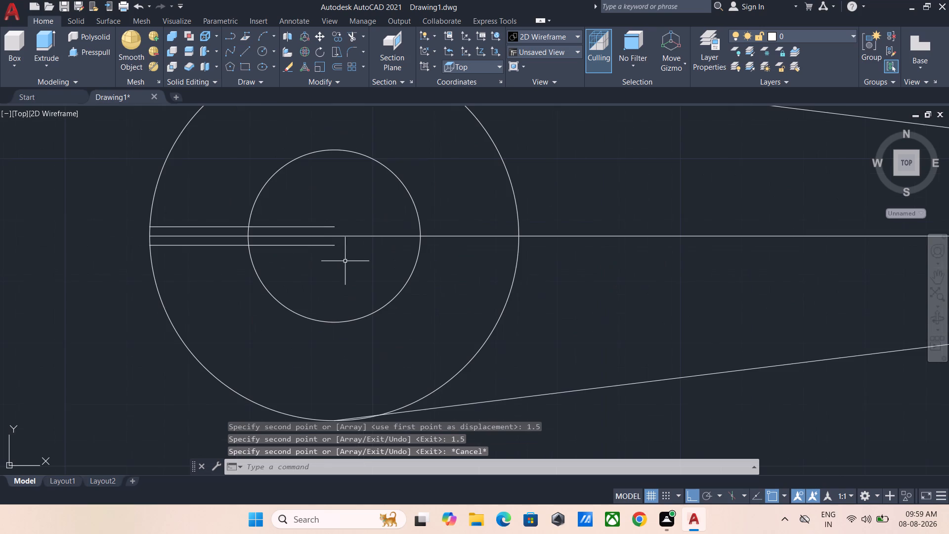
left_click(315, 236)
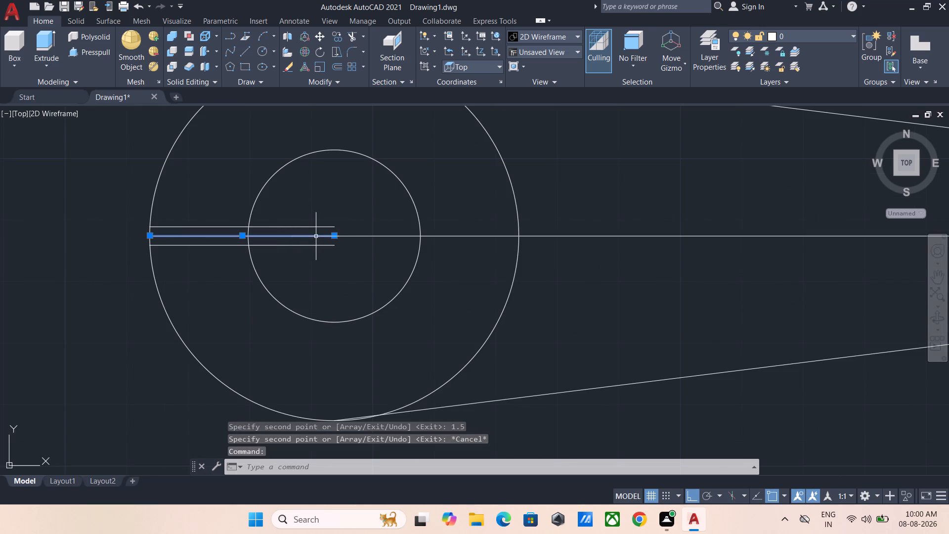
key("Delete")
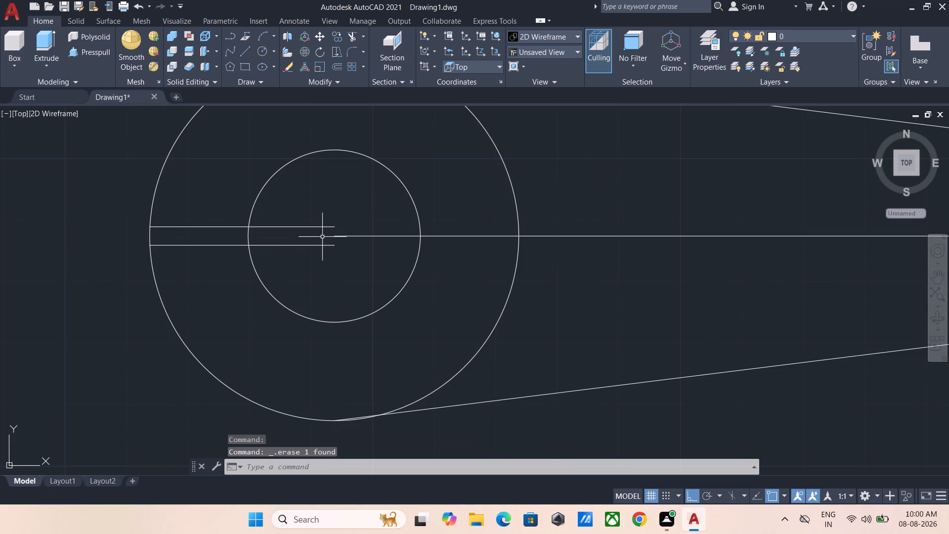
Trim the portions of the two parallel slot lines that lie inside the inner circle.
key("t")
type("r")
key("space")
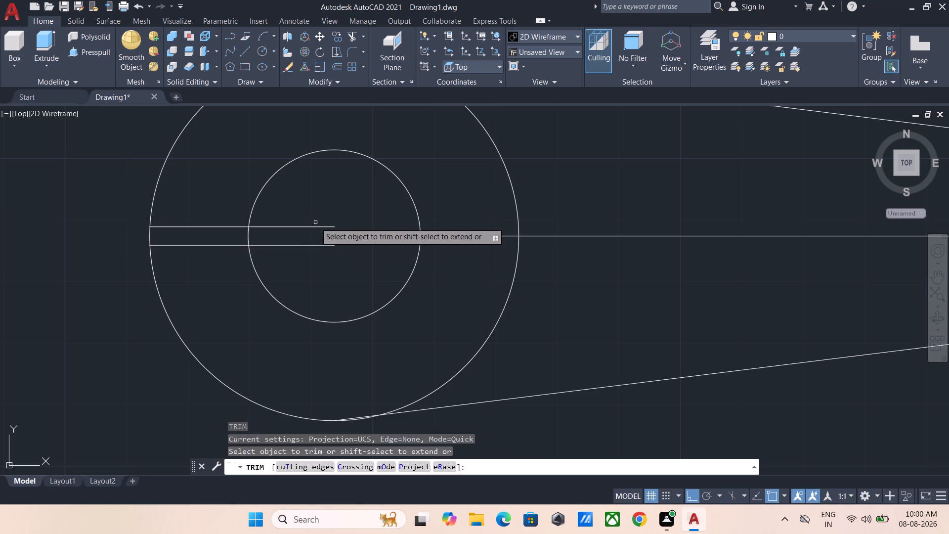
left_click(314, 222)
left_click(306, 237)
left_click(308, 259)
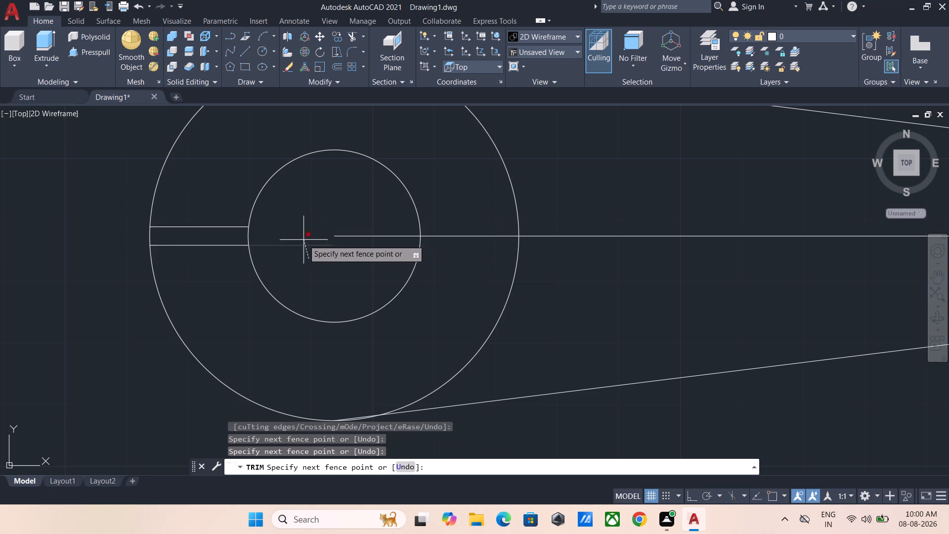
left_click(303, 240)
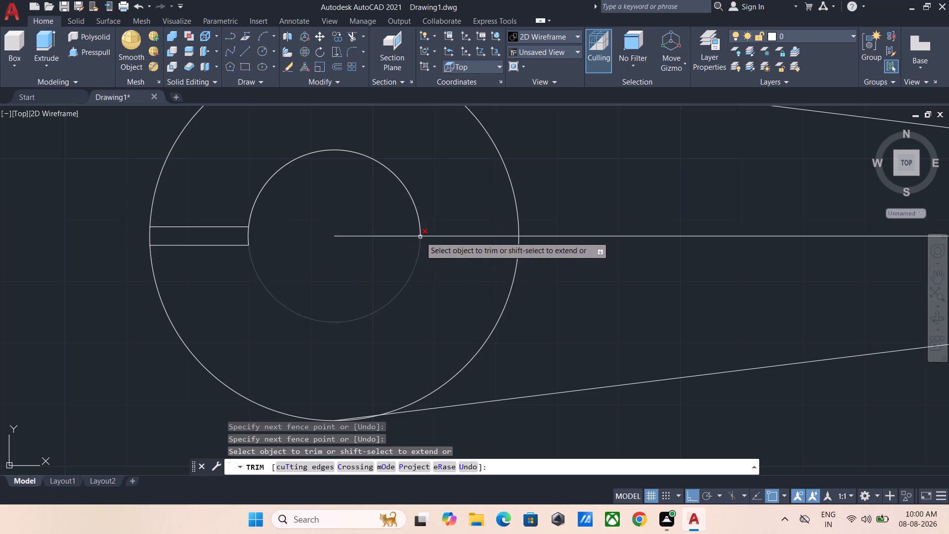
key("Escape")
Erase the 120-long construction line between the circle centers.
left_click(385, 236)
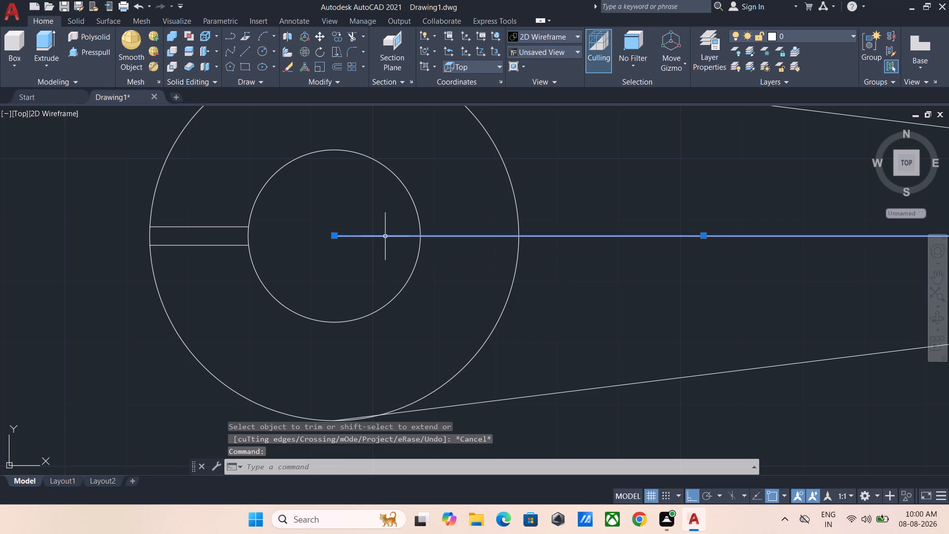
key("Delete")
Trim the inner and outer circle arcs between the two slot lines to open the slot on the large ring.
scroll(379, 235, "down", 2)
middle_click_drag(648, 281, 638, 286)
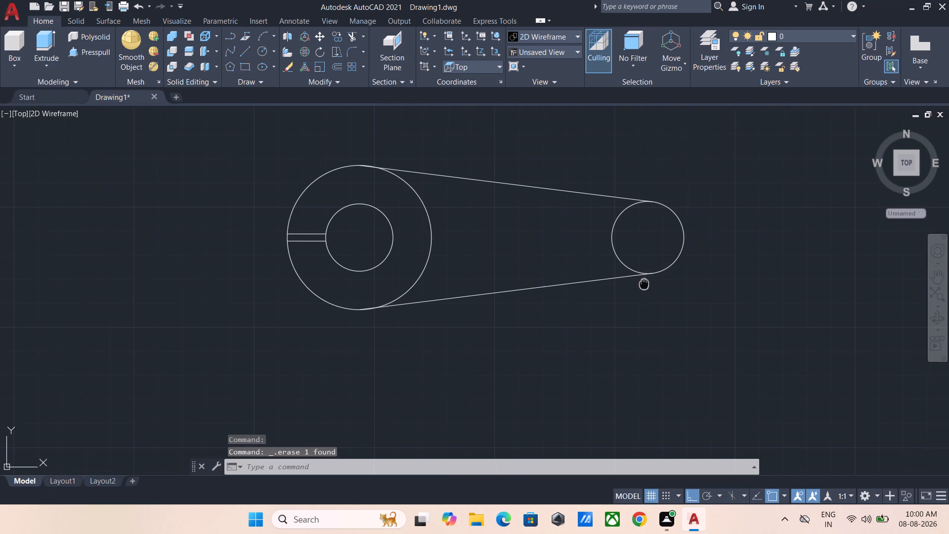
middle_click_drag(638, 286, 614, 293)
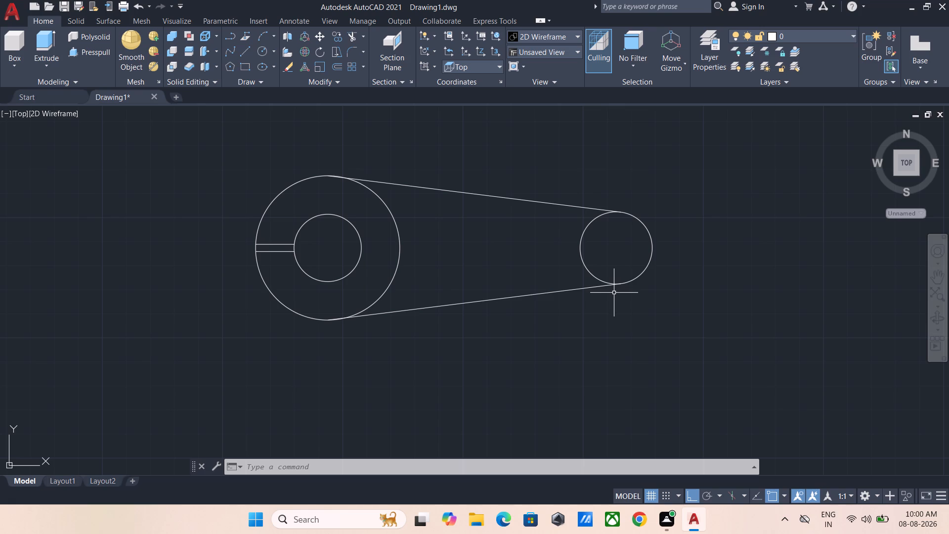
scroll(577, 286, "up", 2)
scroll(577, 288, "down", 1)
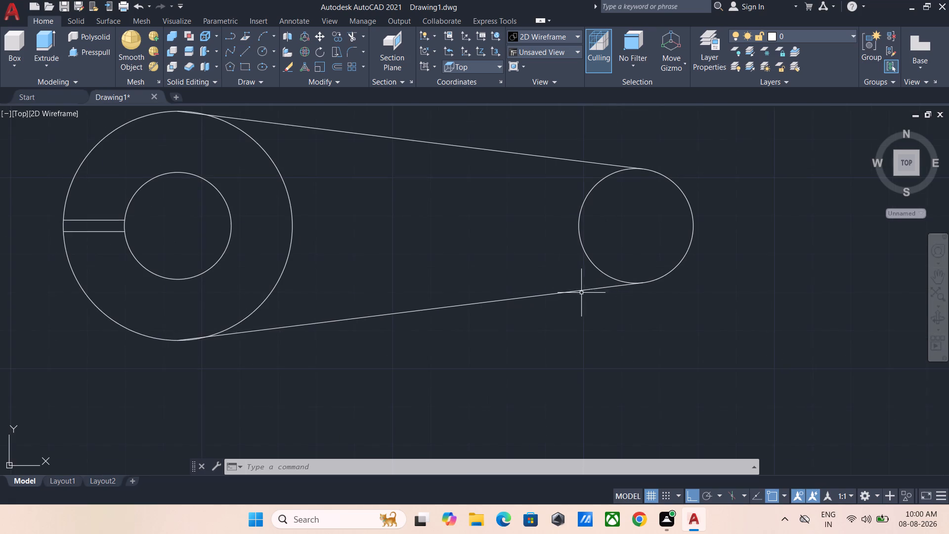
middle_click_drag(583, 295, 678, 291)
key("t")
key("r")
key("space")
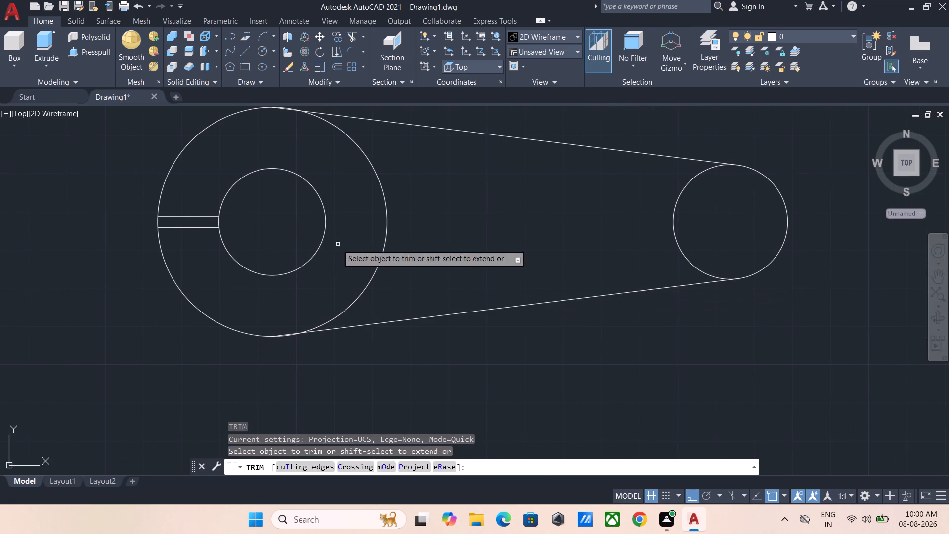
scroll(232, 228, "up", 1)
left_click(194, 217)
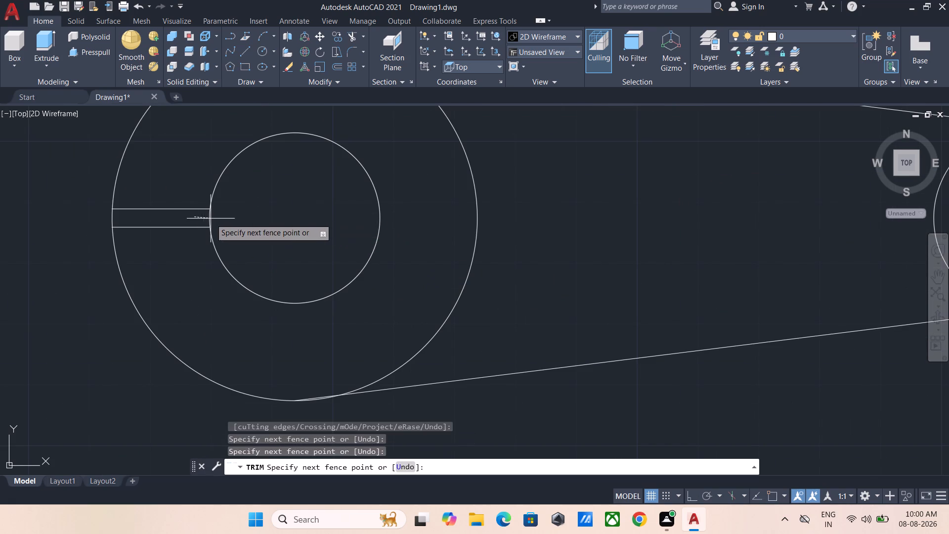
left_click(229, 219)
left_click(197, 221)
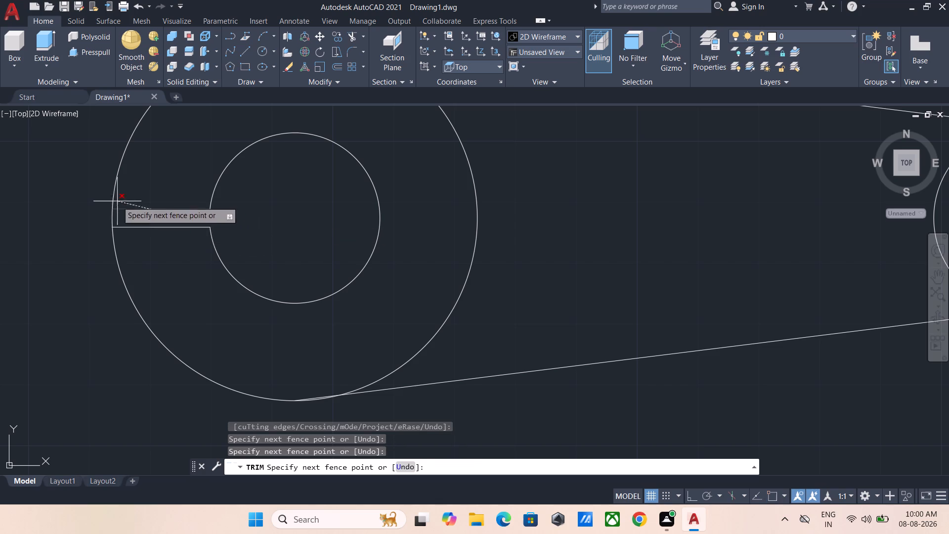
left_click(108, 217)
key("Escape")
scroll(232, 251, "down", 2)
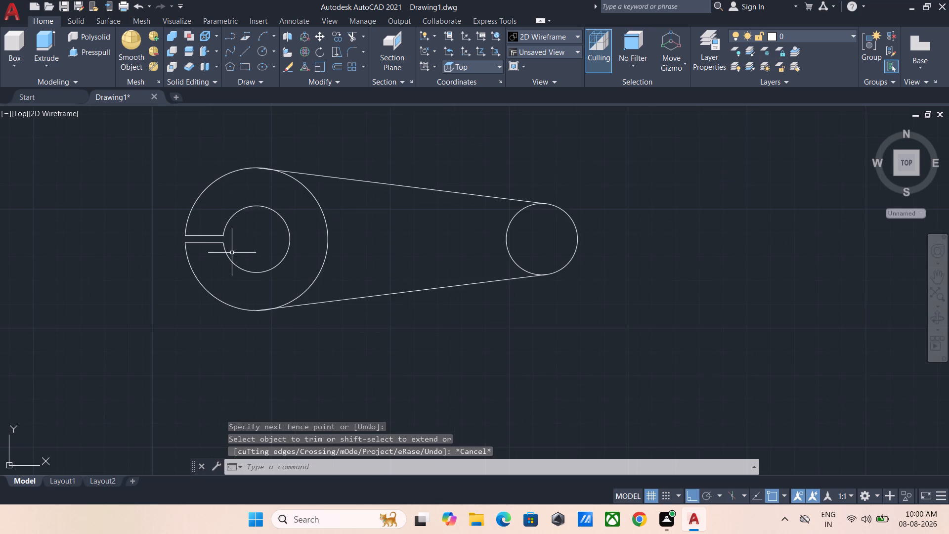
Erase the small circle and the two slanted lines joining it to the slotted ring.
scroll(232, 254, "up", 1)
middle_click_drag(231, 255, 286, 260)
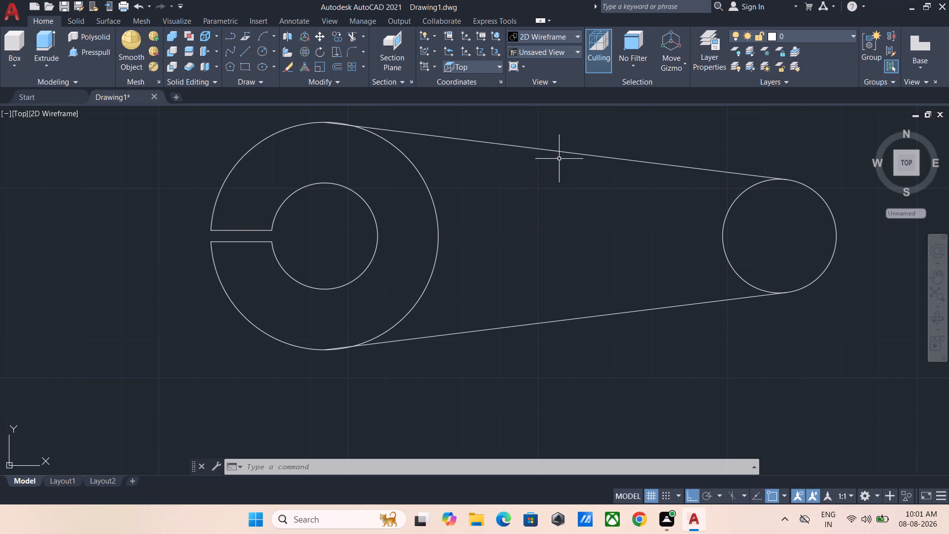
left_click(558, 144)
left_click(718, 334)
left_click_drag(768, 363, 759, 355)
left_click(531, 143)
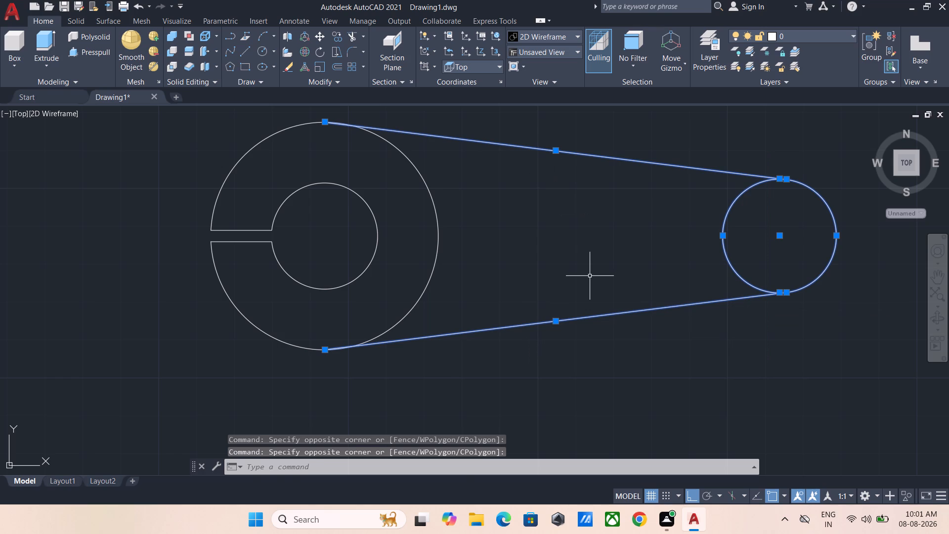
key("Delete")
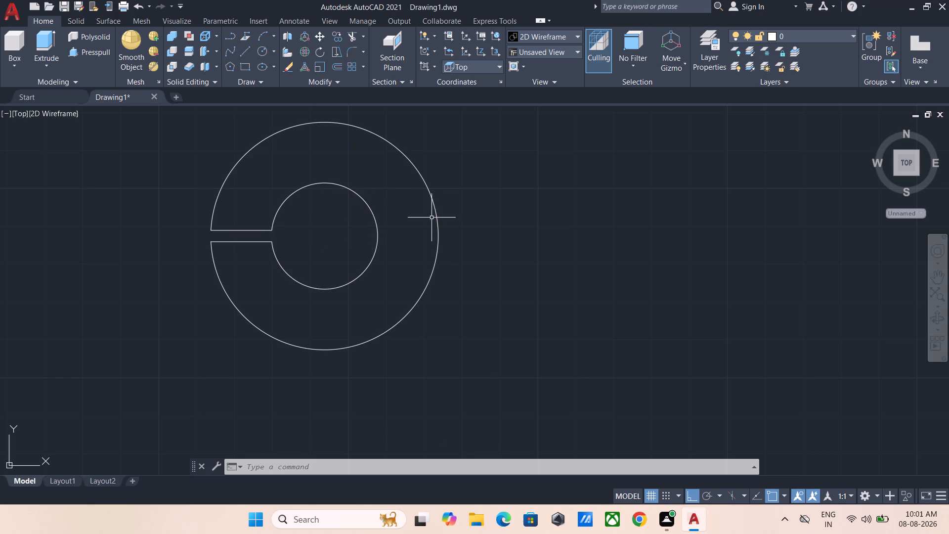
Draw a horizontal construction line 120 long, outward from the inner circle's quadrant opposite the slot.
key("l")
key("space")
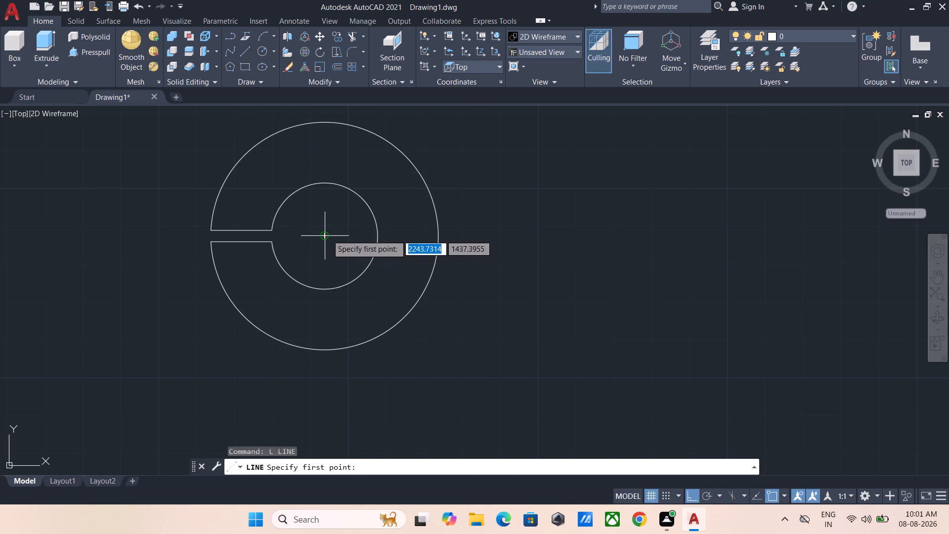
left_click(377, 234)
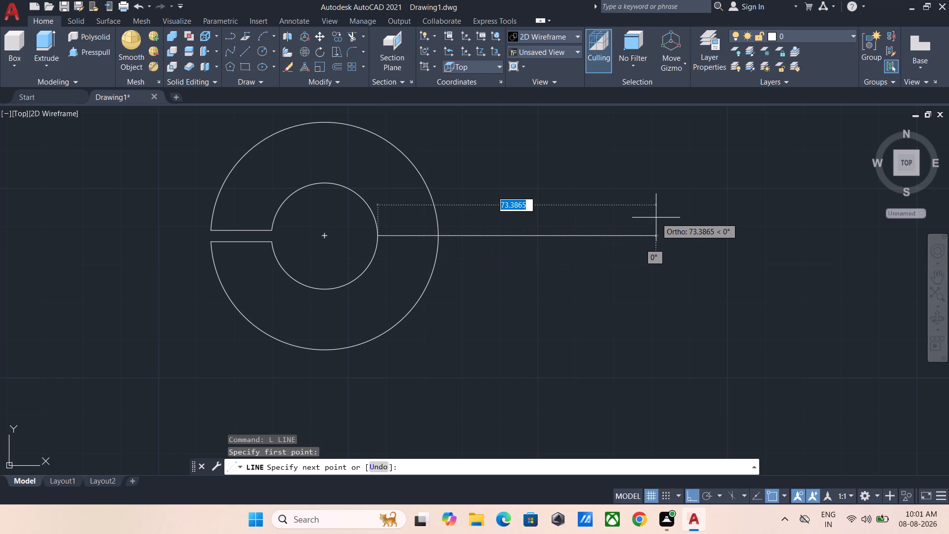
type("120")
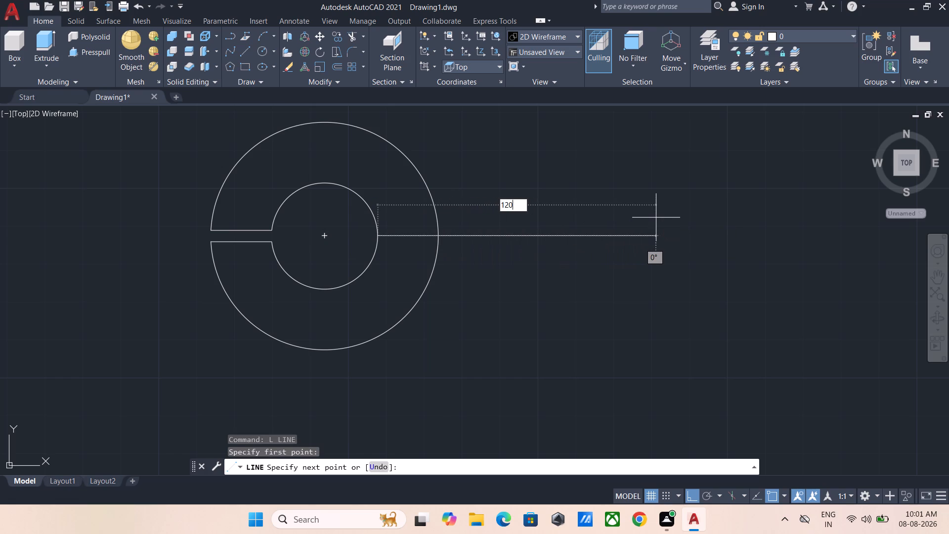
key("Return")
scroll(656, 214, "down", 3)
key("Escape")
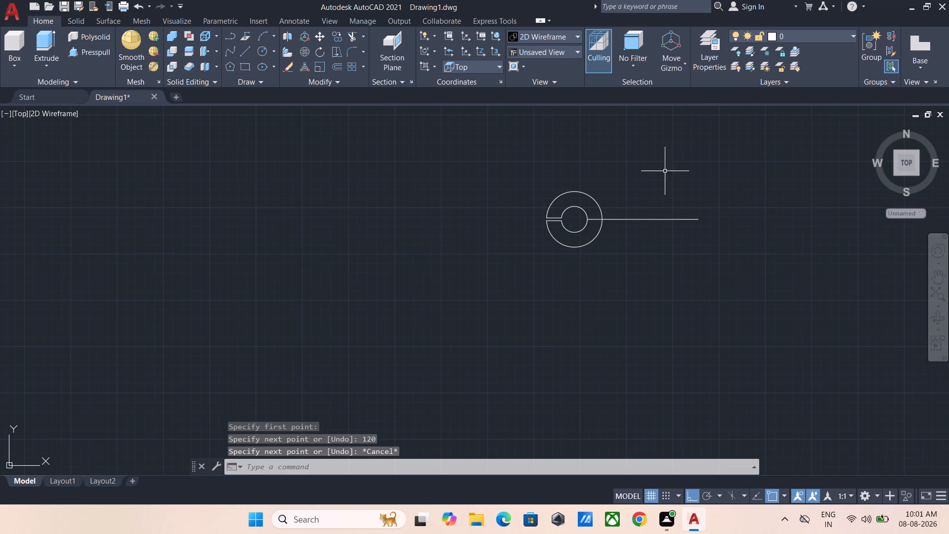
Draw a circle of radius 15 centered on the free end of the 120-long construction line.
scroll(610, 161, "up", 1)
middle_click_drag(518, 204, 465, 209)
scroll(578, 242, "up", 1)
middle_click_drag(579, 238, 503, 229)
type("c")
key("space")
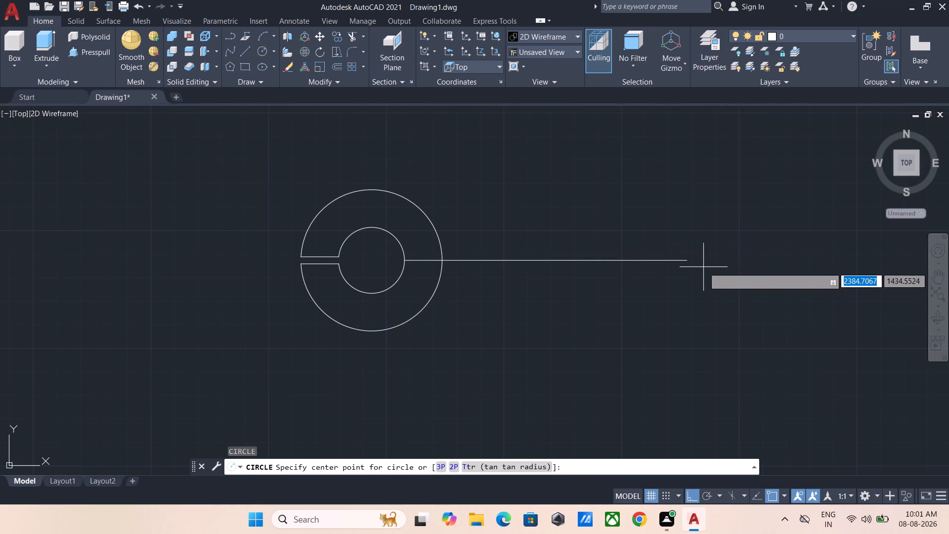
left_click(689, 261)
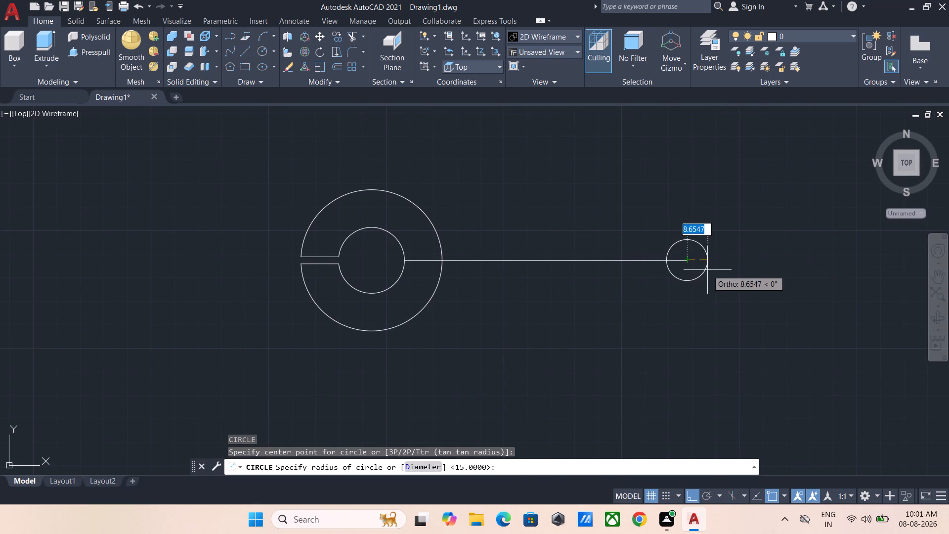
type("15")
key("Return")
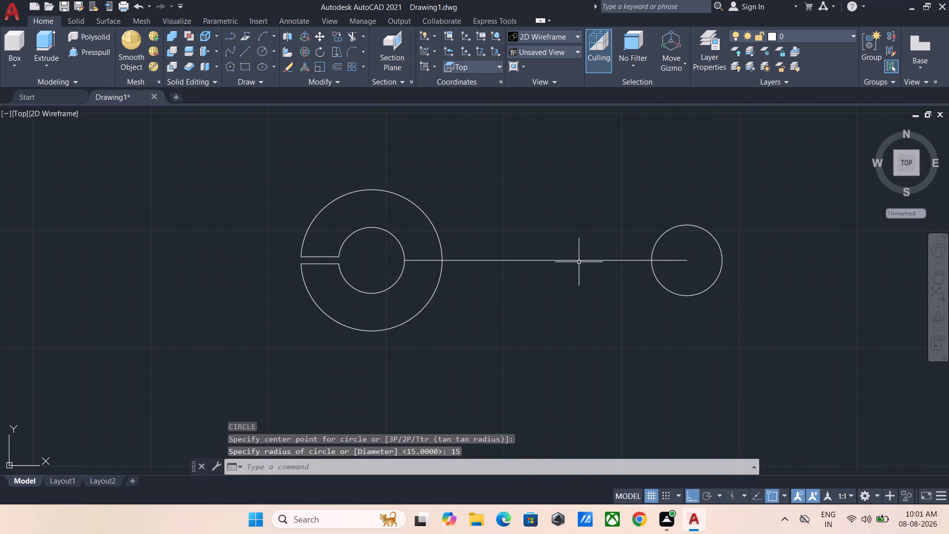
With Ortho off, draw two lines joining the upper and lower quadrants of the ring's outer arc to those of the small circle.
type("l")
key("space")
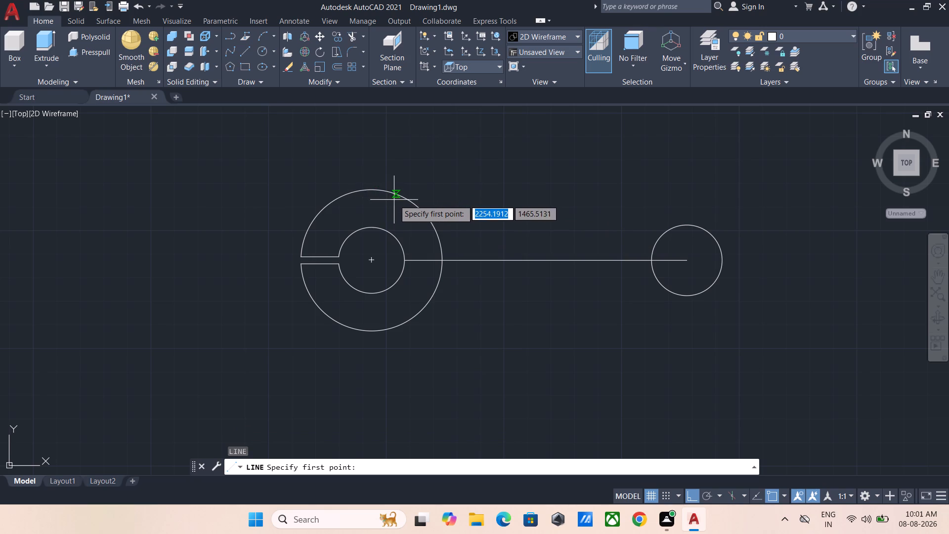
left_click(375, 189)
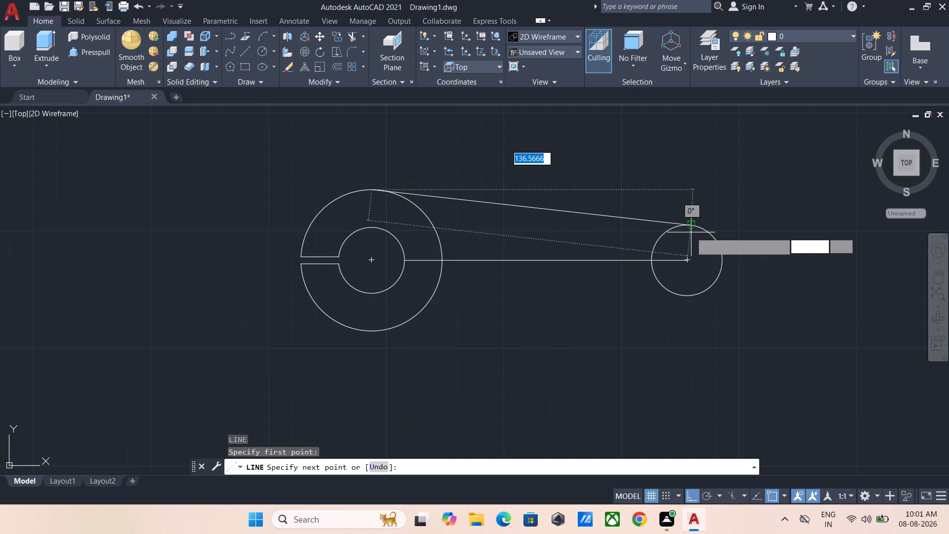
key("F8")
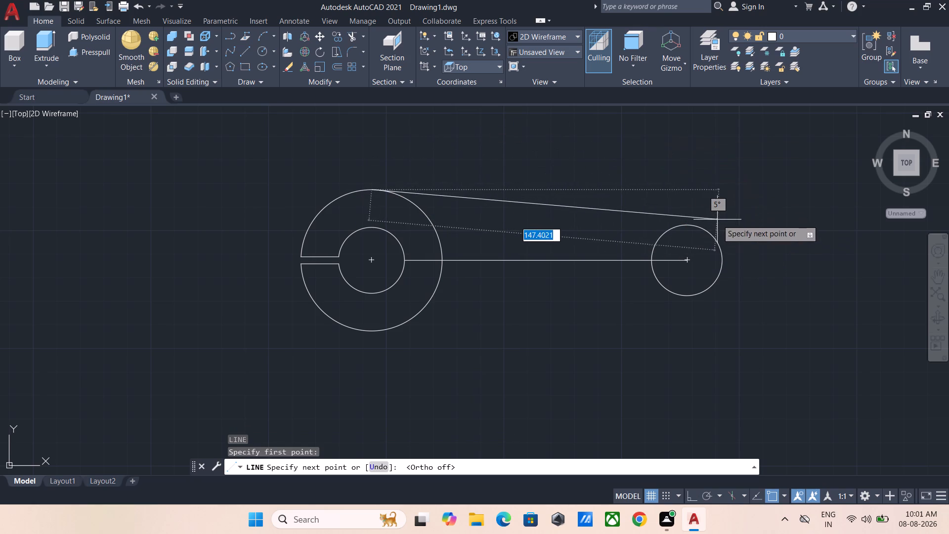
left_click(693, 226)
key("Escape")
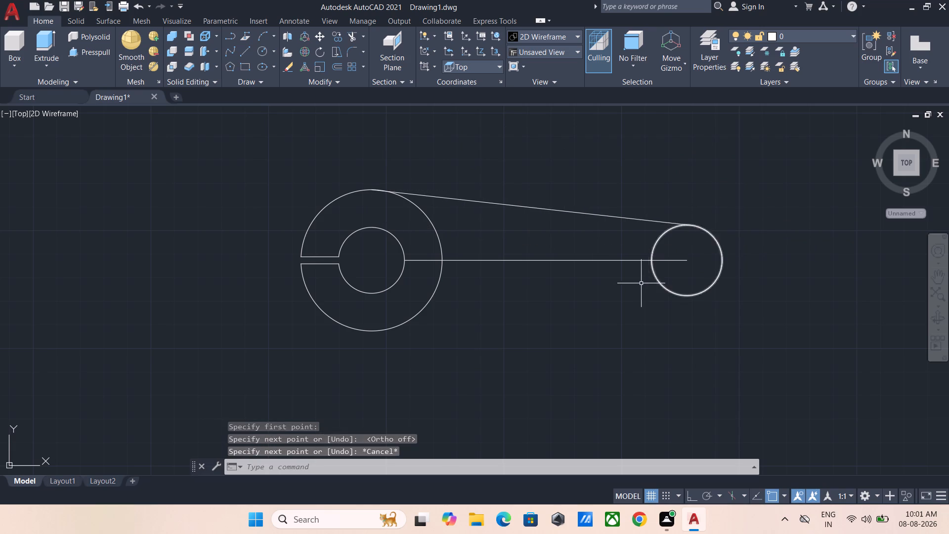
key("space")
left_click(372, 330)
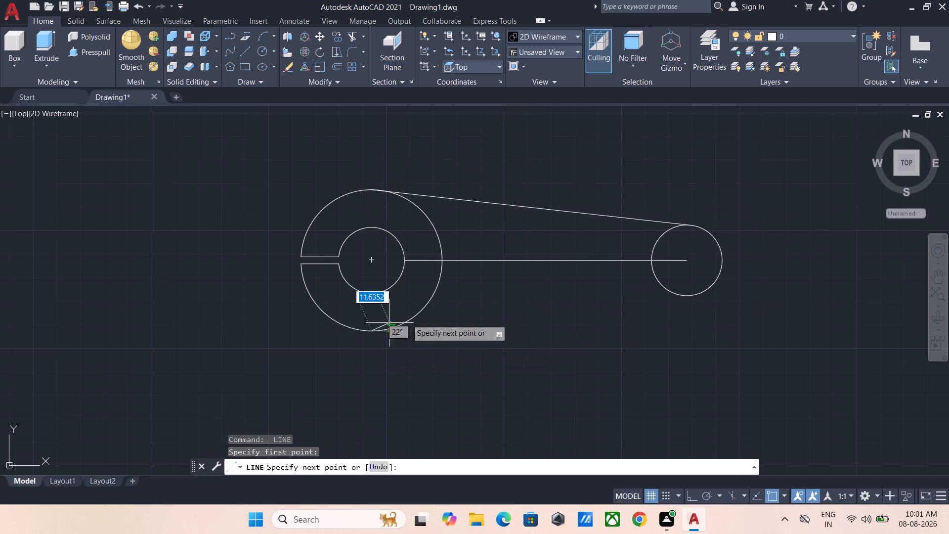
left_click(688, 297)
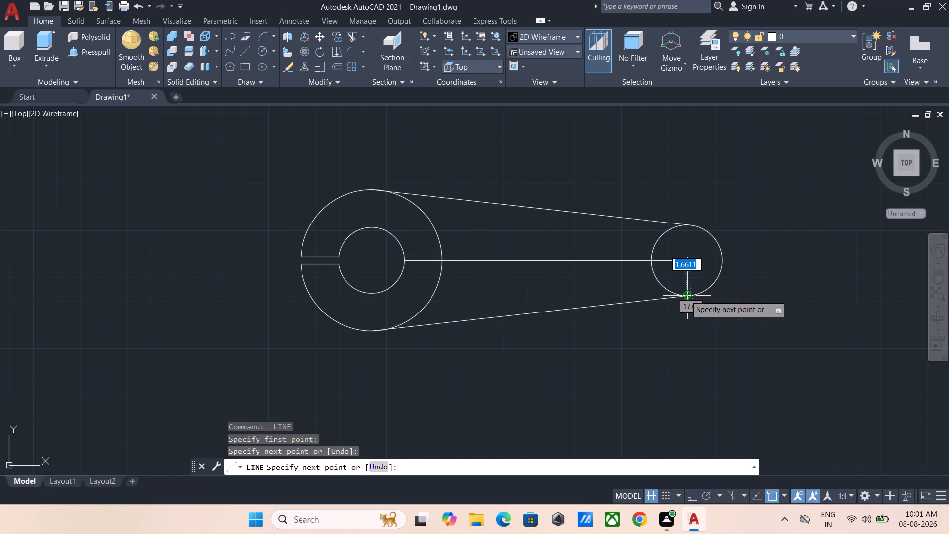
key("Escape")
Erase the 120-long construction line between the ring and the small circle.
left_click(680, 261)
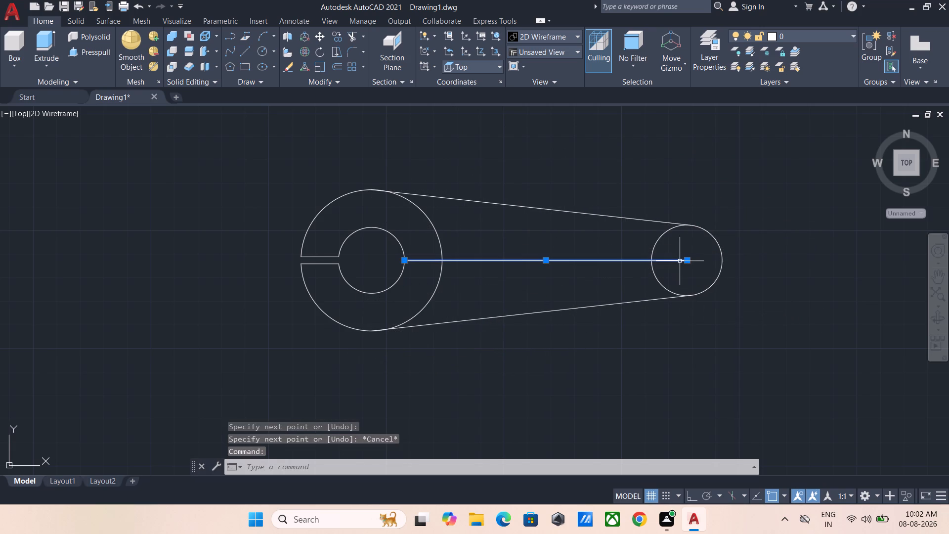
key("Delete")
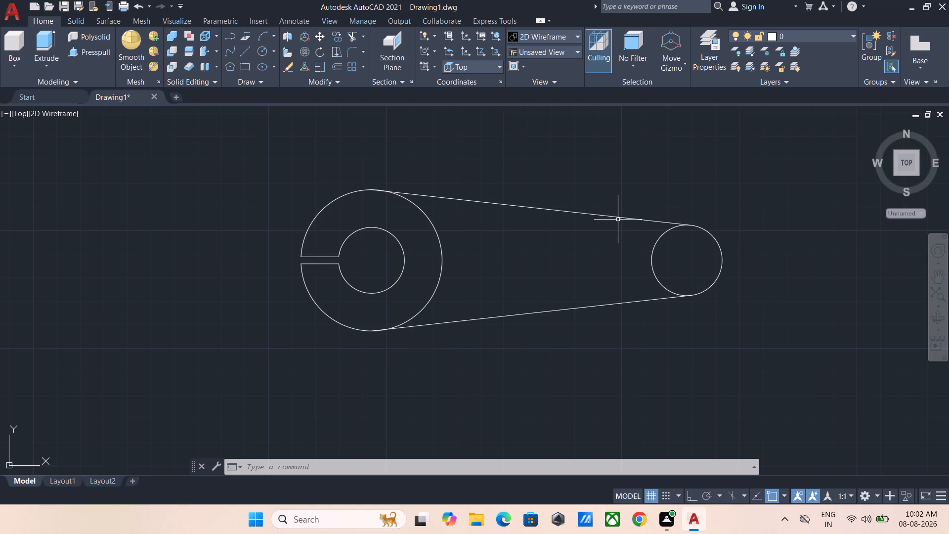
Switch to the SW Isometric view and set the coordinate system to World.
left_click(895, 174)
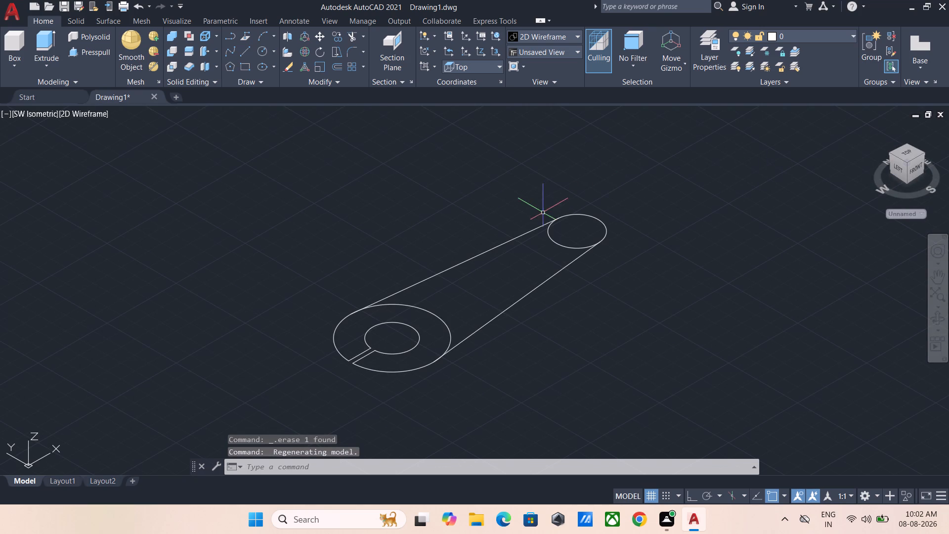
left_click(493, 68)
left_click(480, 83)
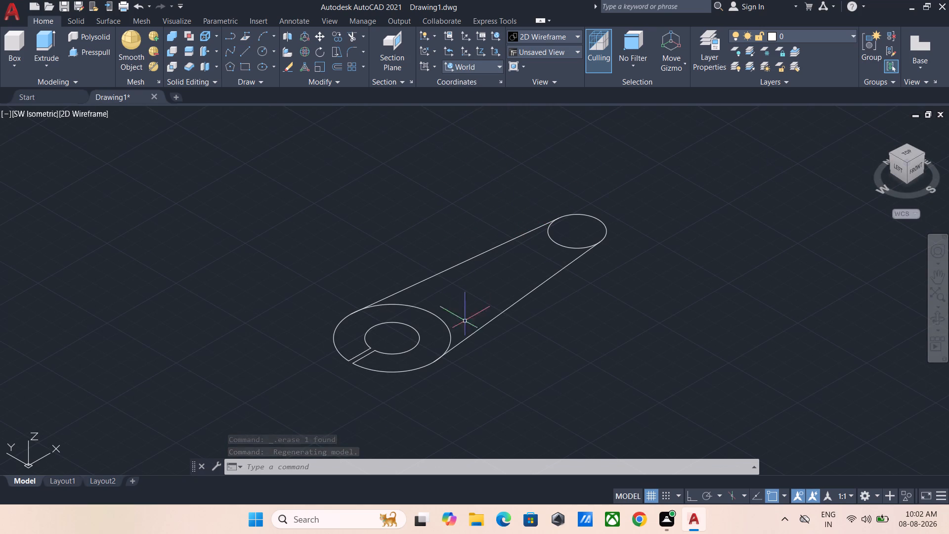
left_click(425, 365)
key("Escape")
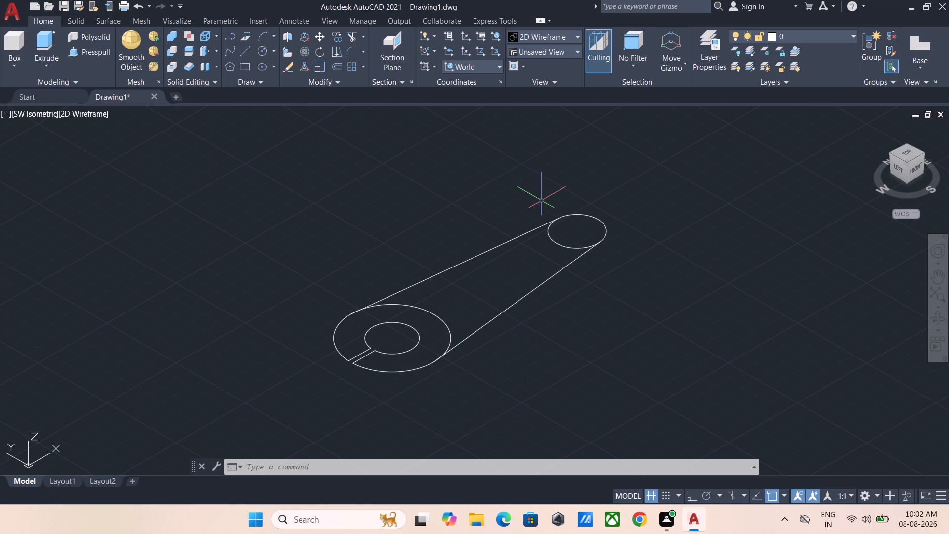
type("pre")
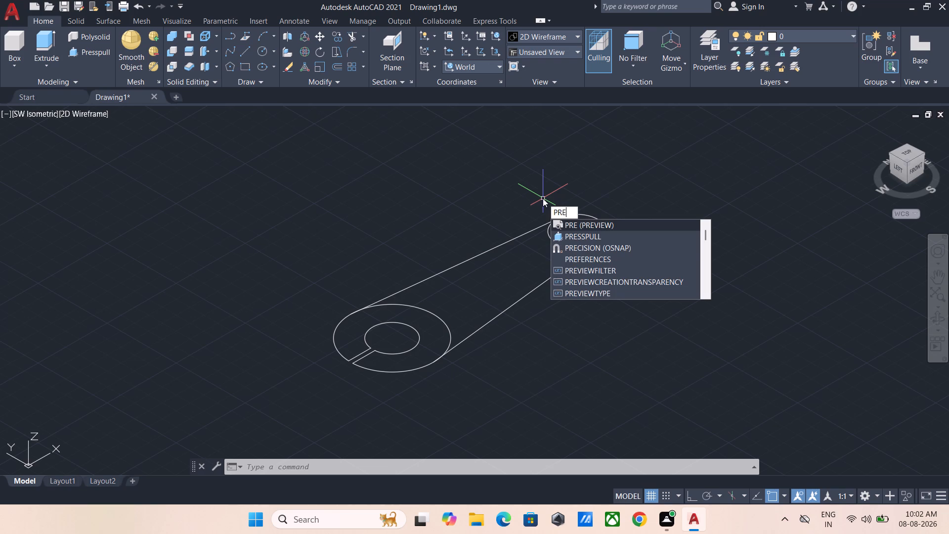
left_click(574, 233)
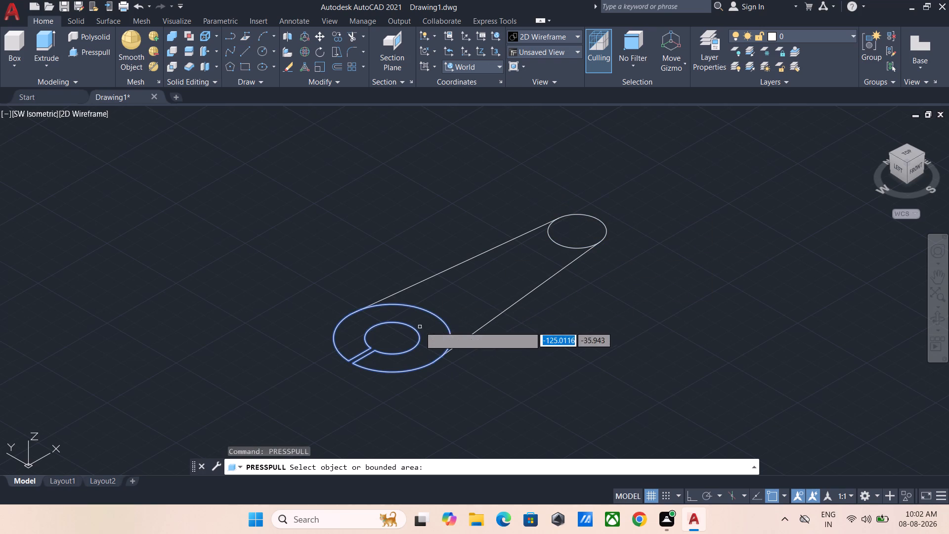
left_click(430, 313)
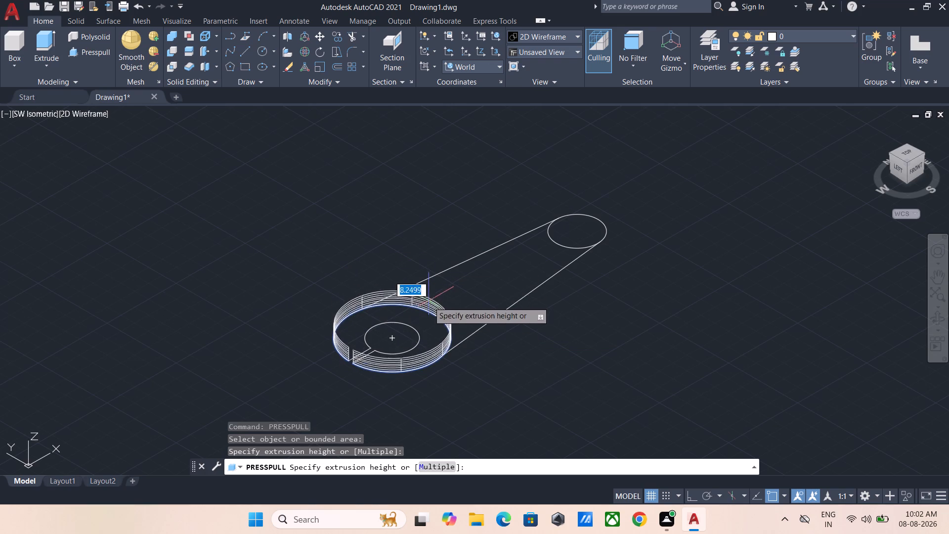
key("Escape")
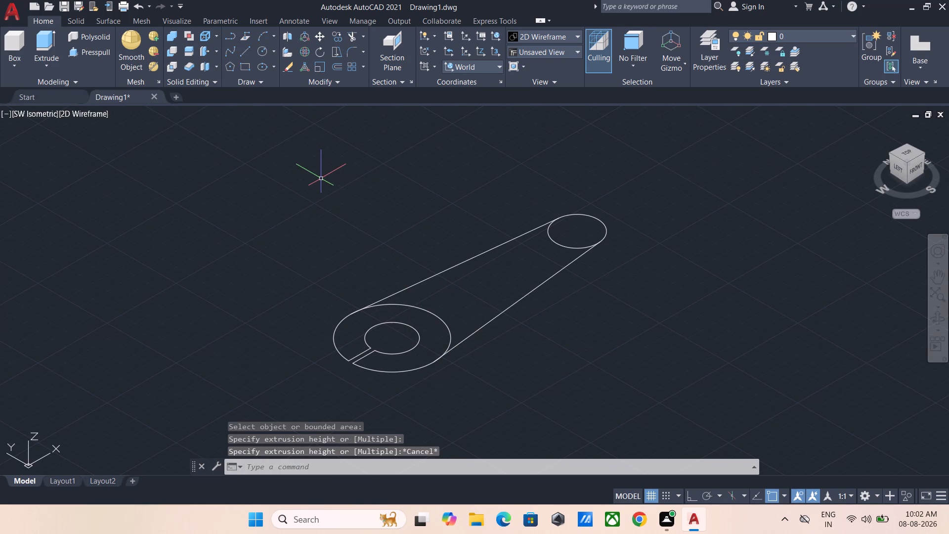
Presspull the bounded area of the slotted ring to a height of 40.
left_click(87, 52)
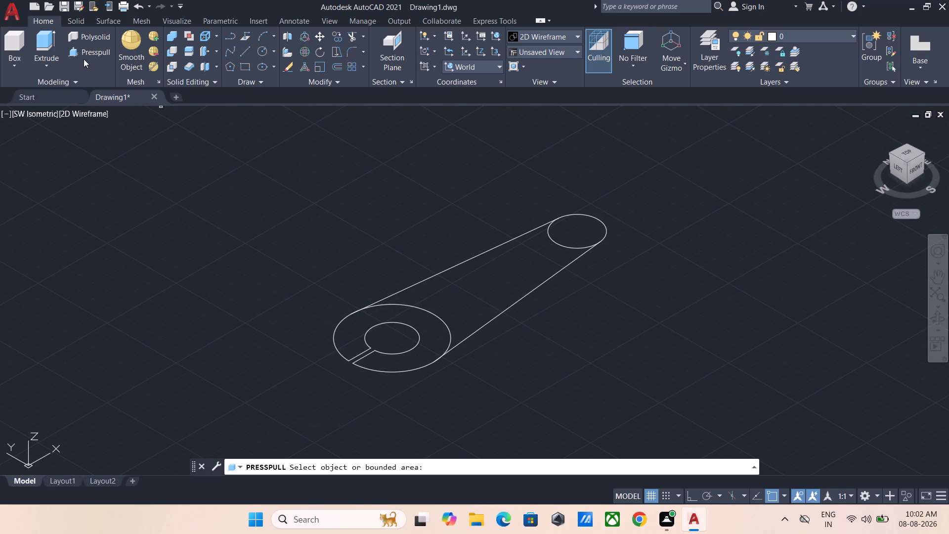
left_click(424, 313, "shift")
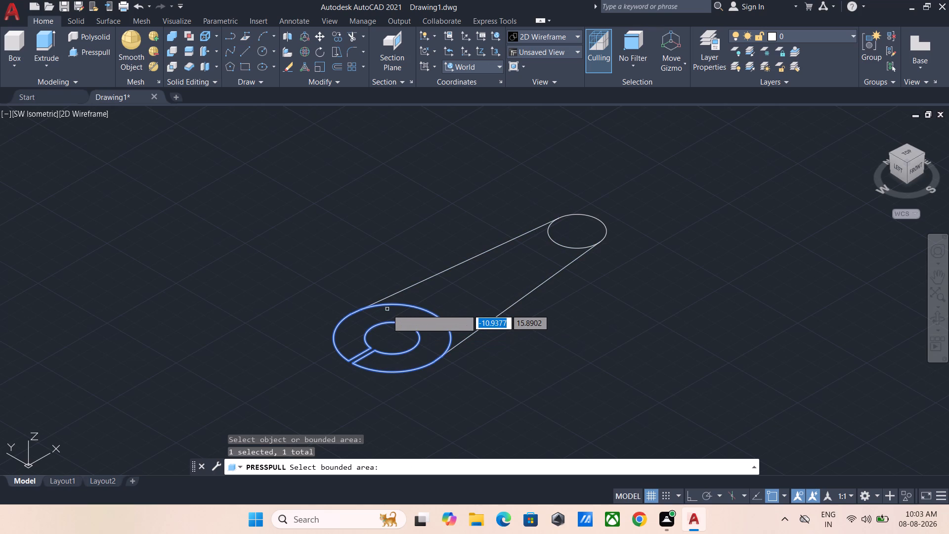
key("Return")
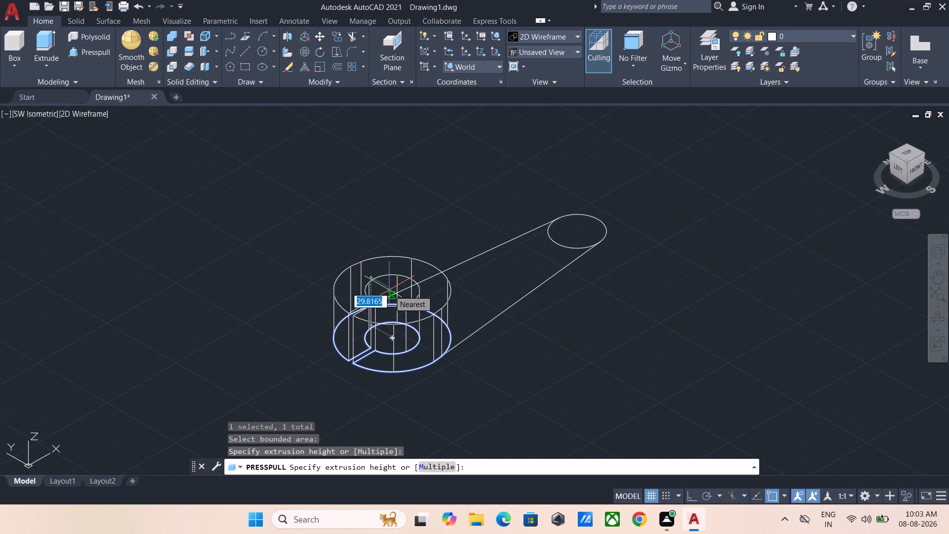
type("40")
key("Return")
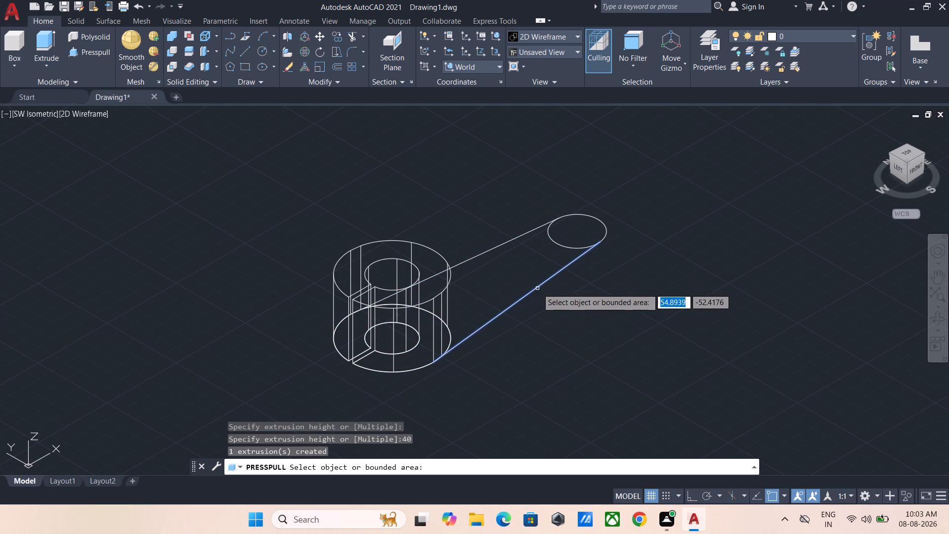
key("Escape")
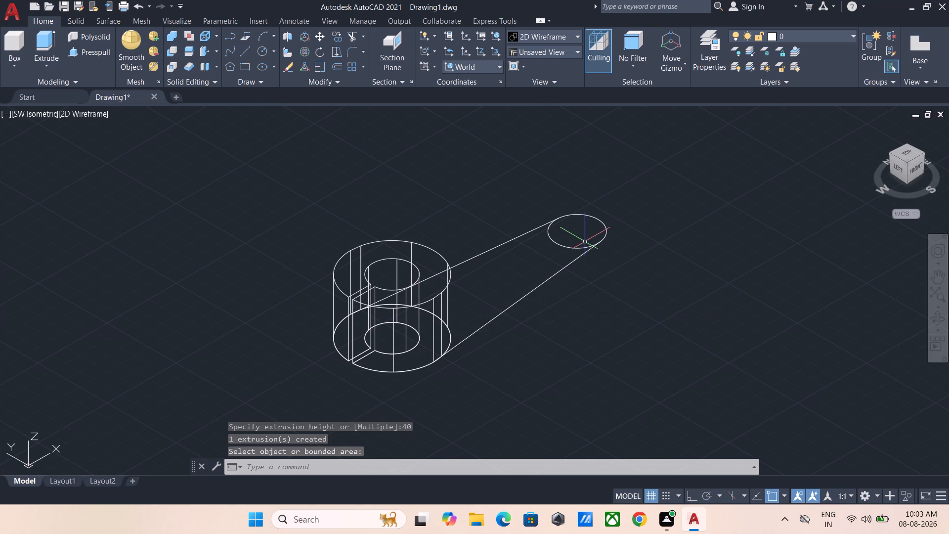
Trim the small circle's inner arc between the two slanted lines to leave a rounded arm end.
left_click(585, 240)
key("grave")
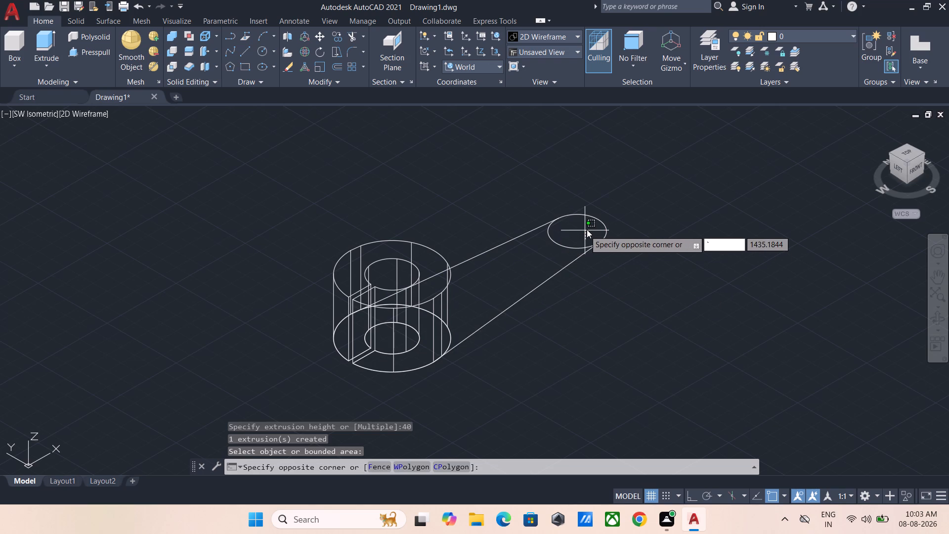
key("Escape")
type("tr")
key("space")
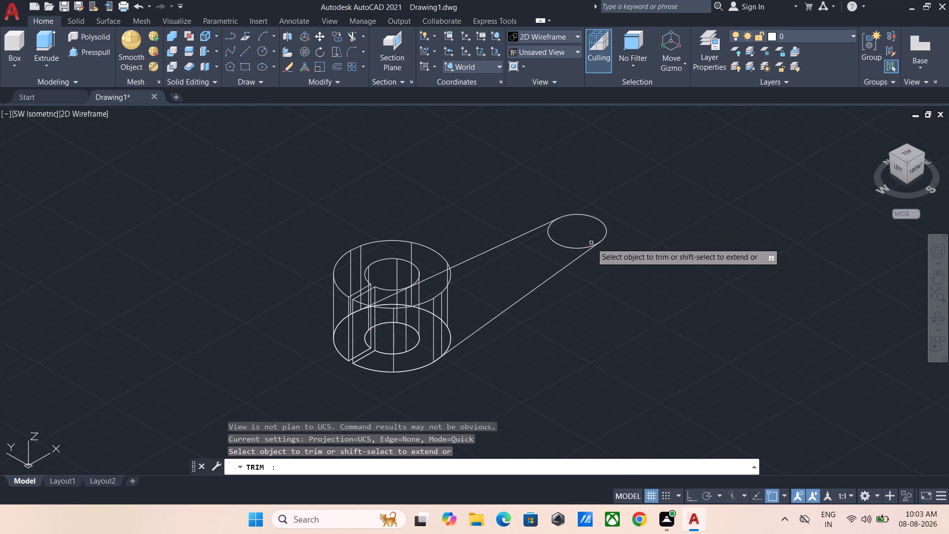
left_click_drag(581, 234, 576, 236)
left_click(534, 249)
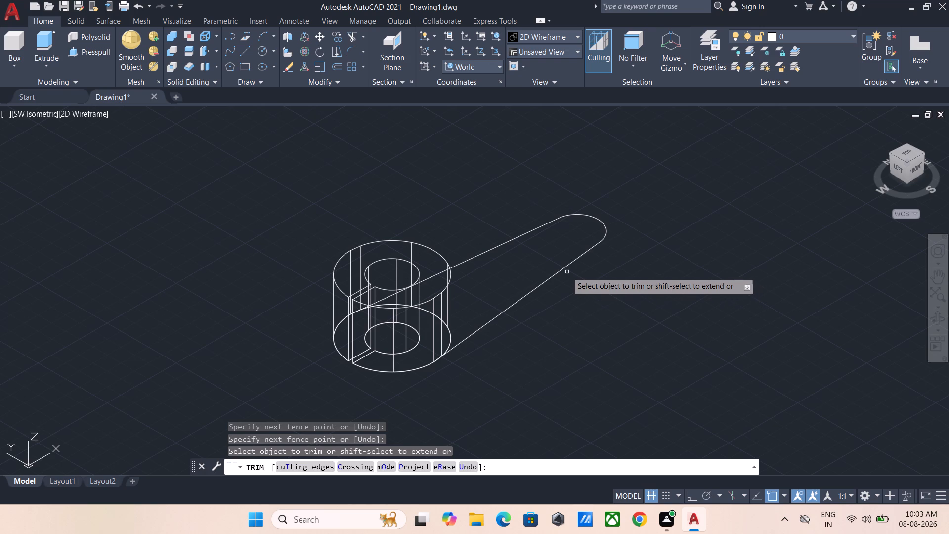
key("Escape")
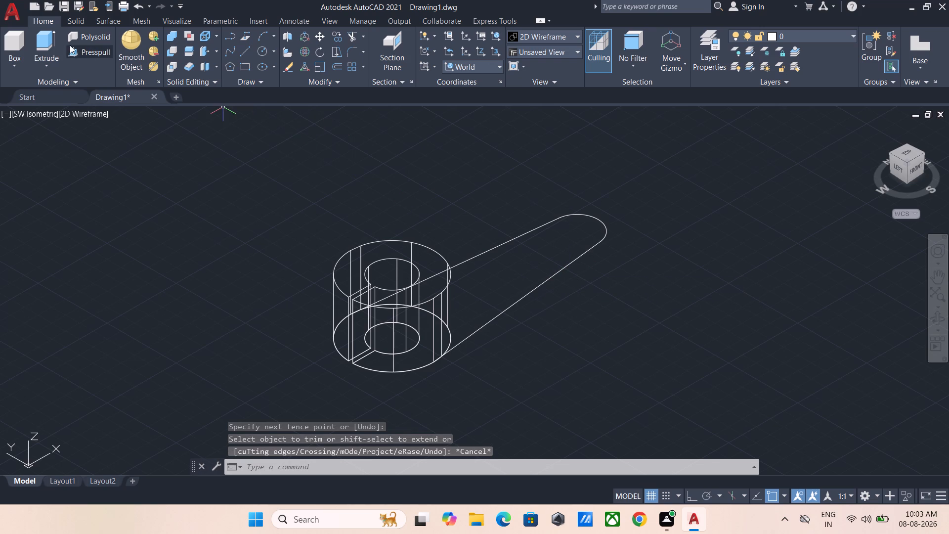
Presspull the bounded area of the tapered arm to a height of 15.
left_click(83, 56)
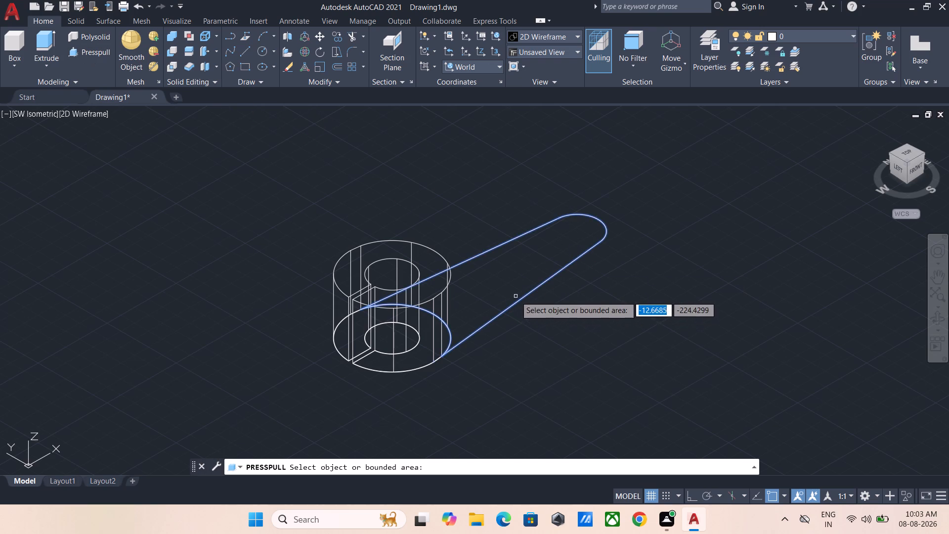
left_click(518, 295)
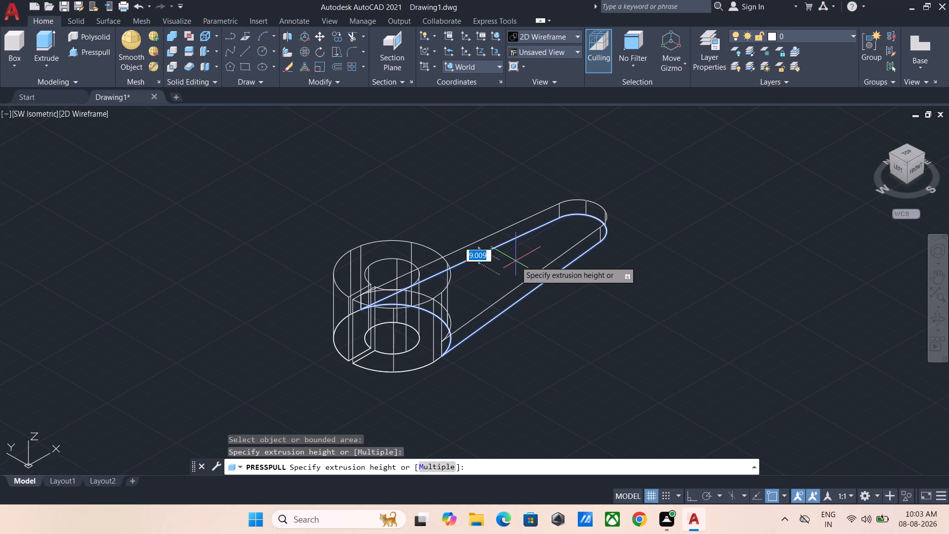
type("15")
key("Return")
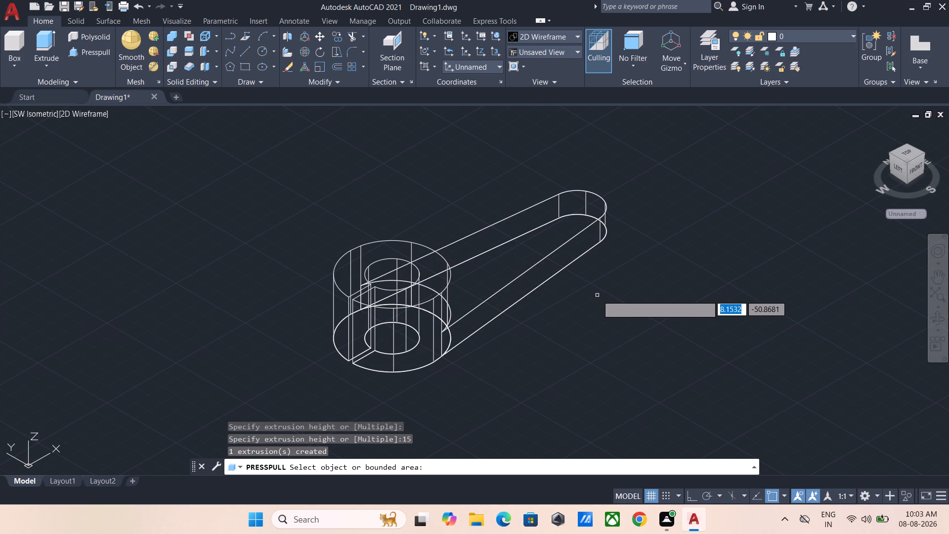
key("Escape")
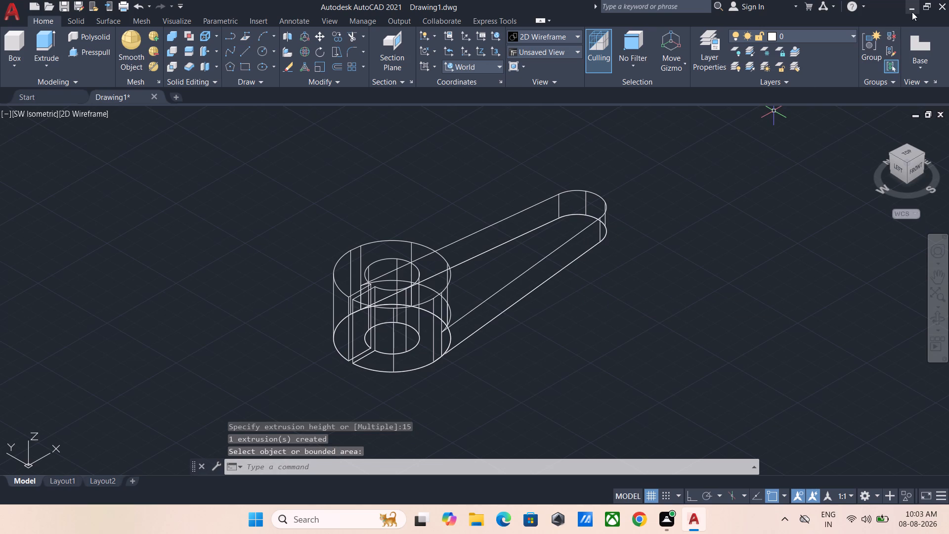
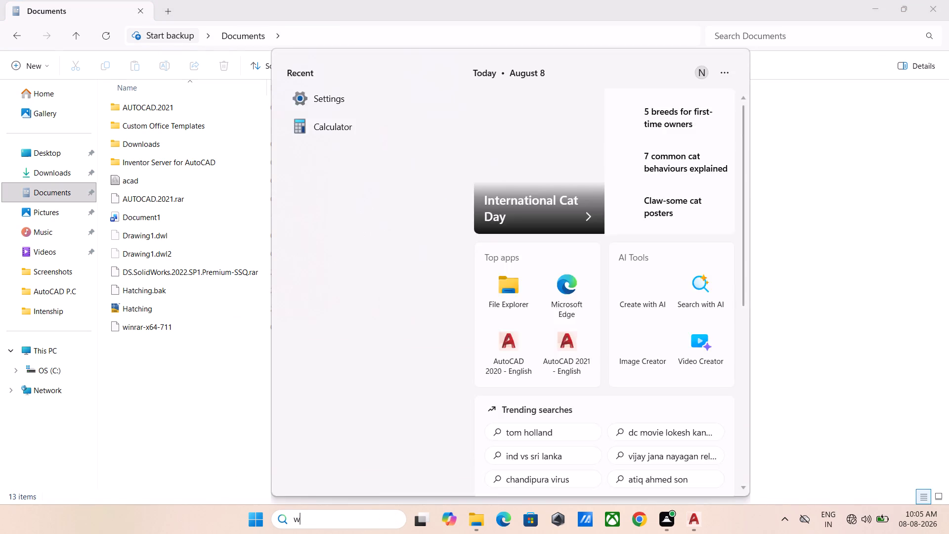
Turn off Windows Defender Firewall for both private and public networks.
type("ind")
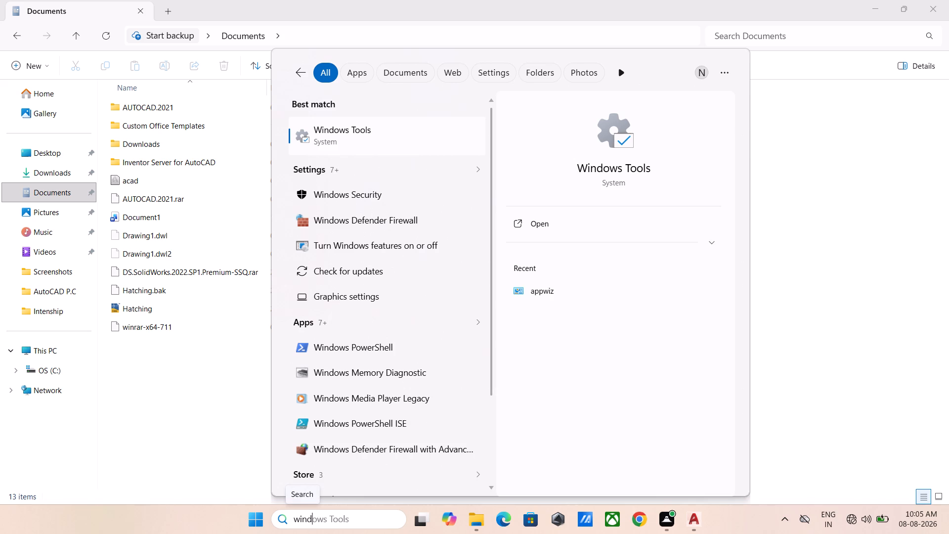
left_click(346, 224)
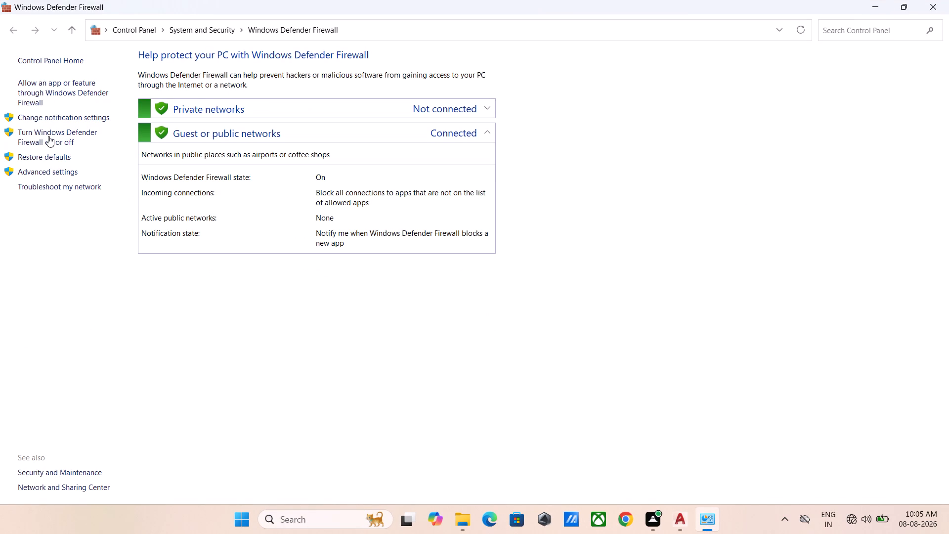
left_click(48, 136)
left_click(330, 157)
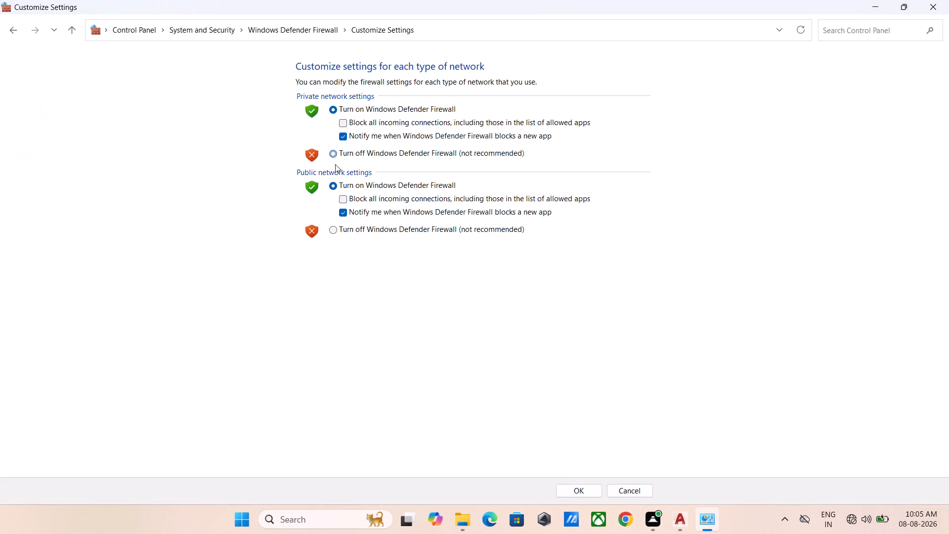
left_click(332, 232)
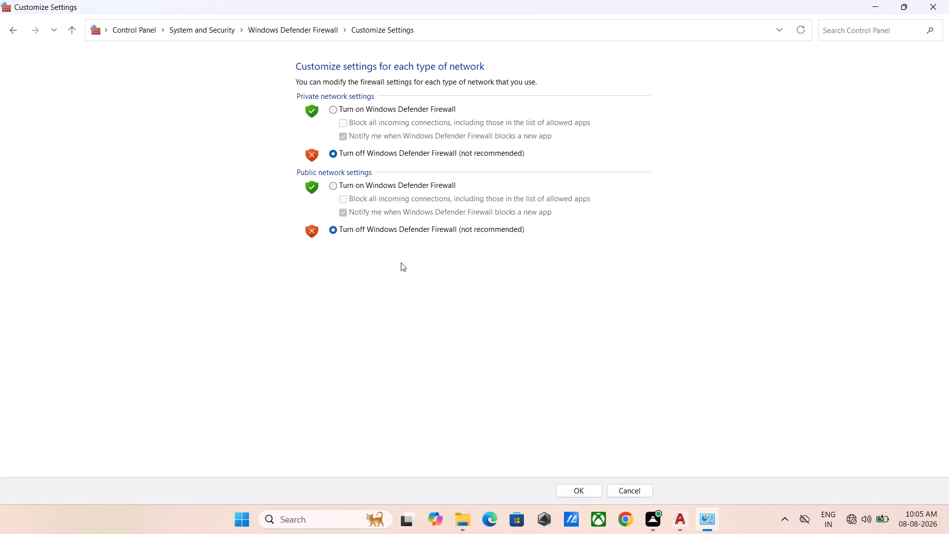
left_click(571, 490)
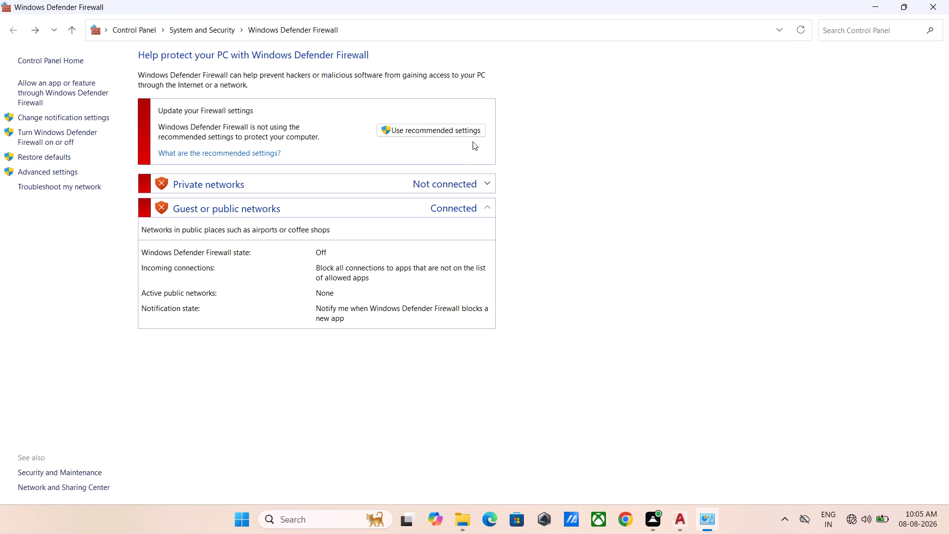
left_click(941, 1)
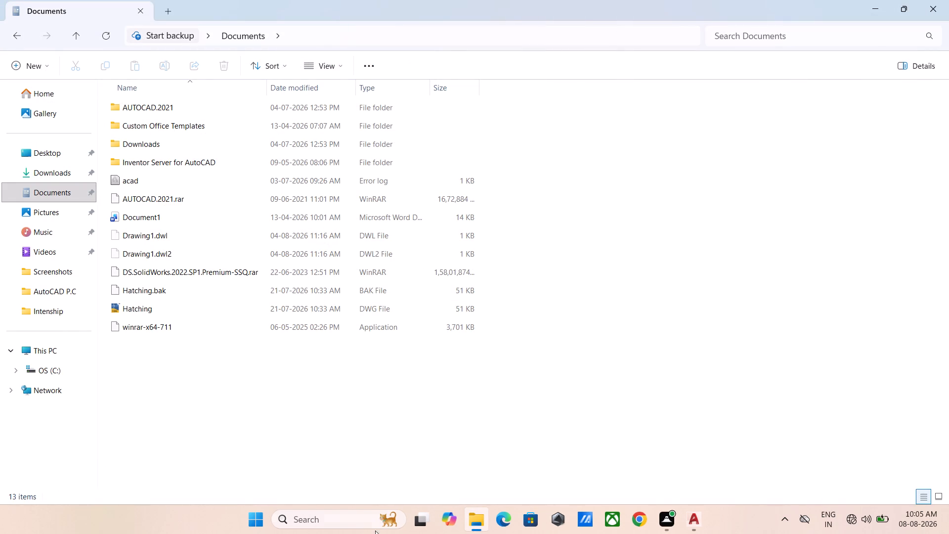
Open the Virus & threat protection page in Windows Security to check which antivirus is active.
left_click(343, 520)
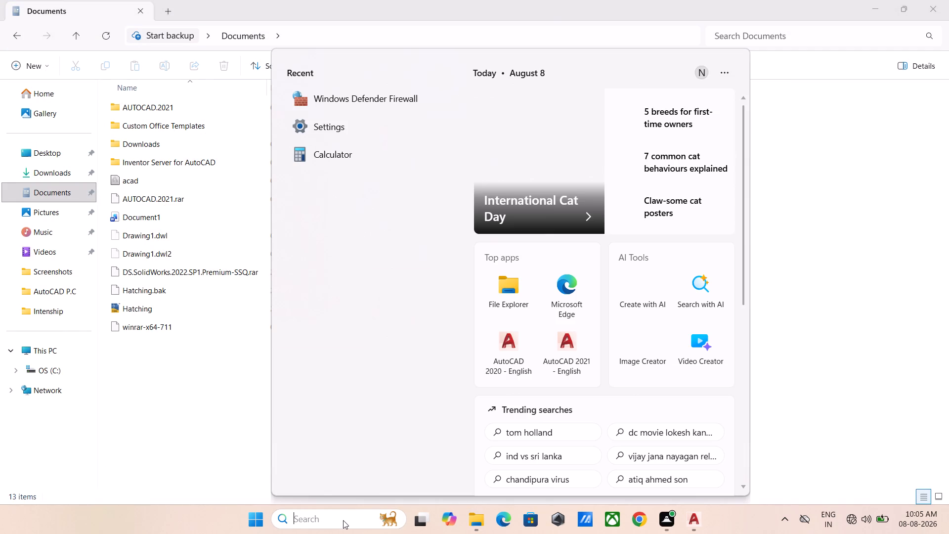
type("windows")
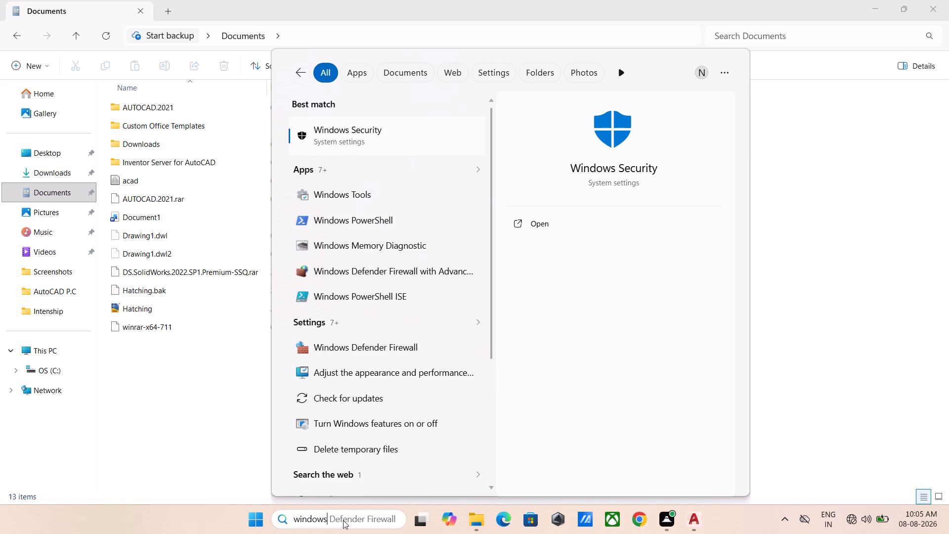
left_click(350, 130)
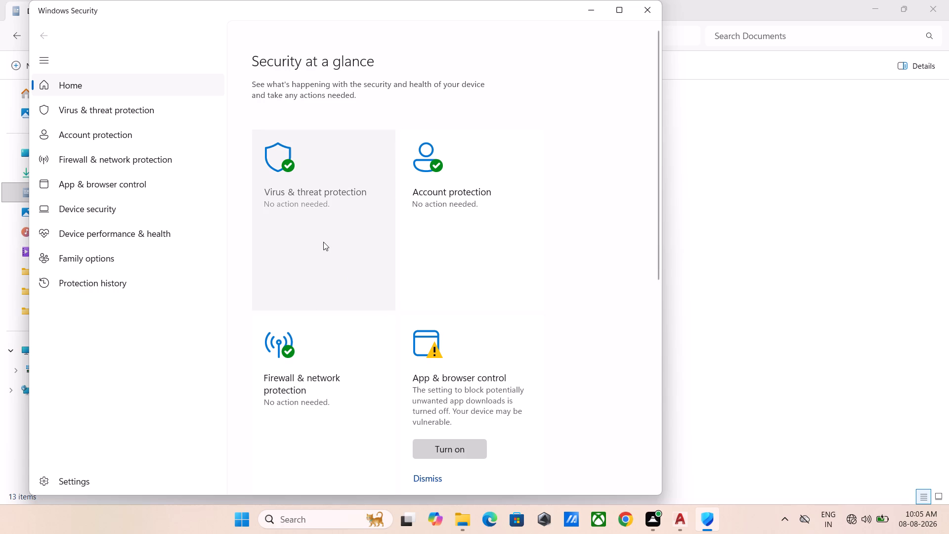
left_click(308, 203)
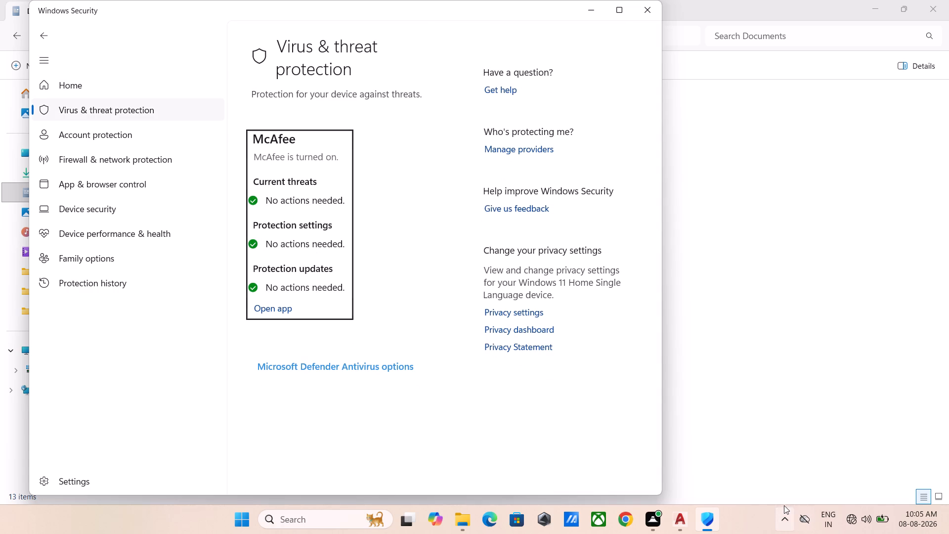
Turn off McAfee Real-Time Scanning with resumption set to 60 min, and close the McAfee and Windows Security windows.
left_click(787, 518)
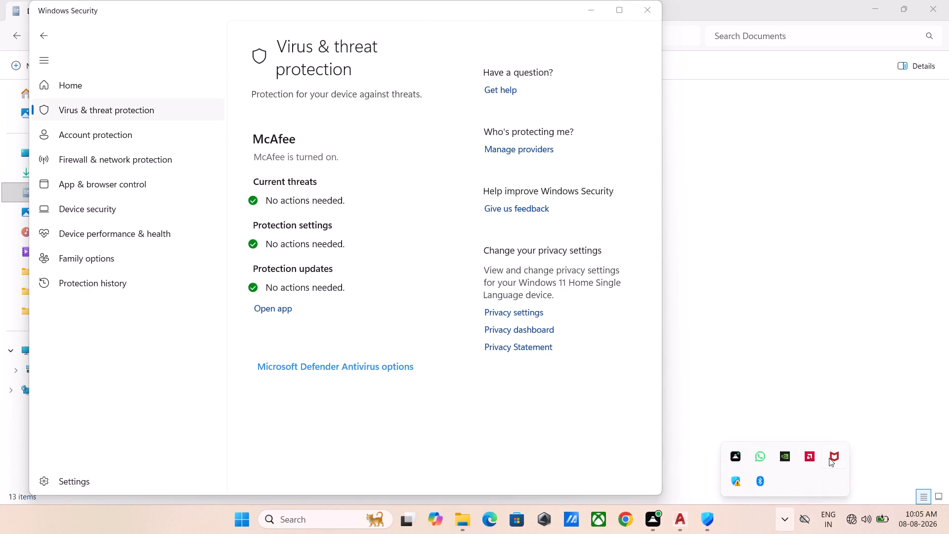
right_click(829, 458)
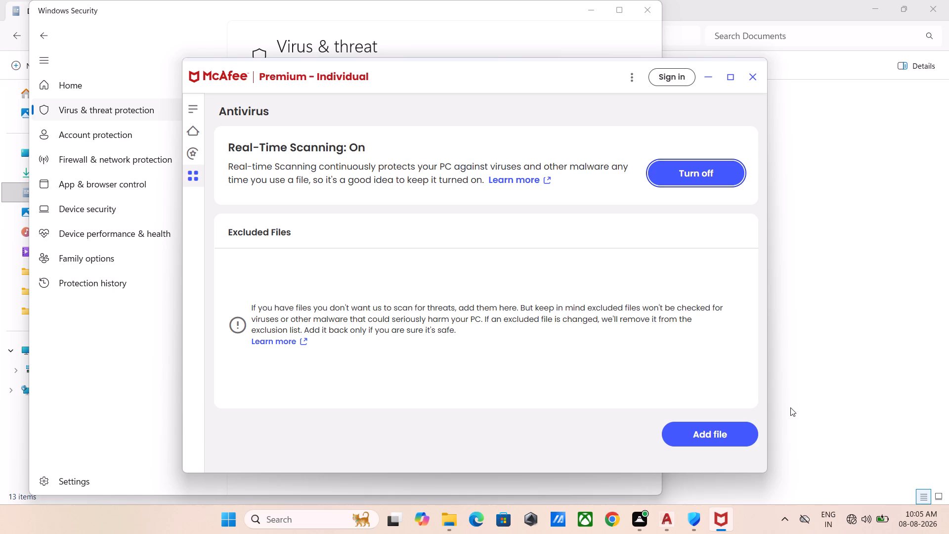
left_click(703, 178)
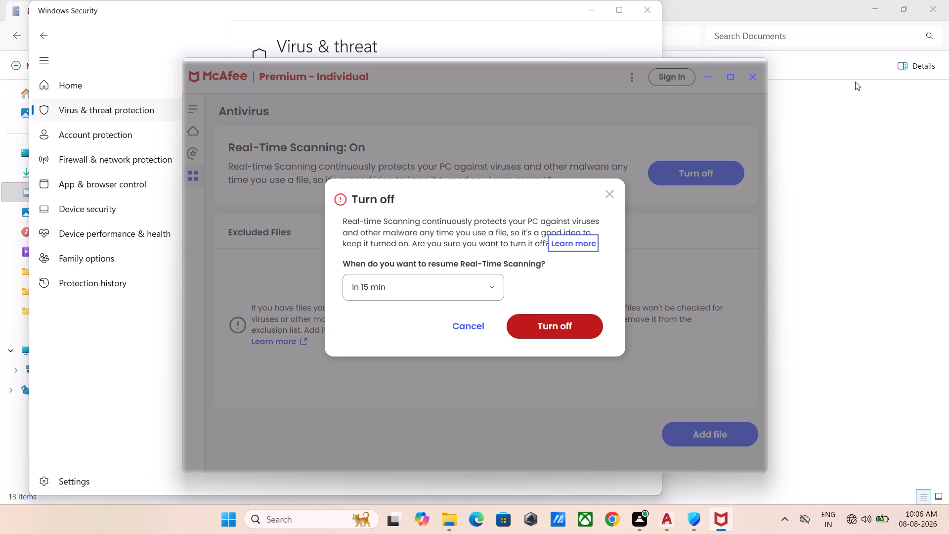
left_click(486, 290)
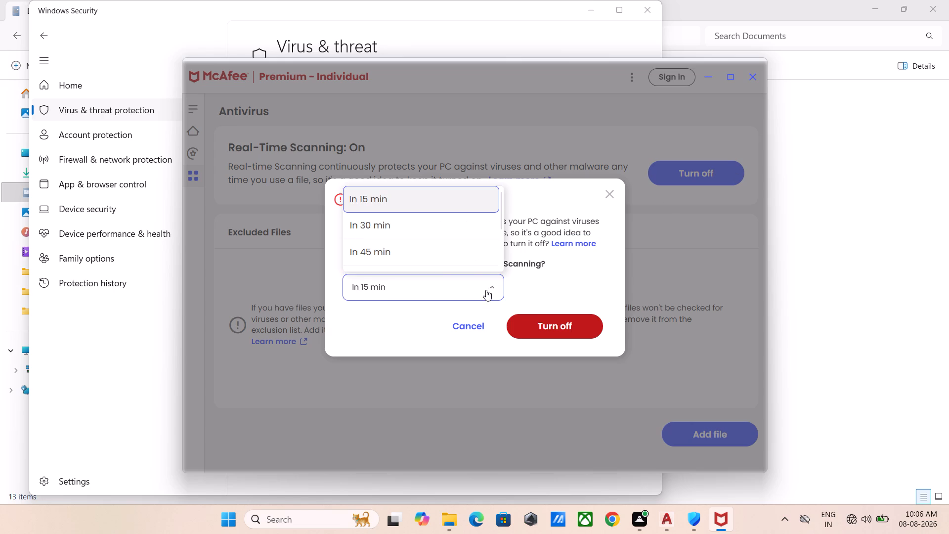
scroll(405, 260, "down", 3)
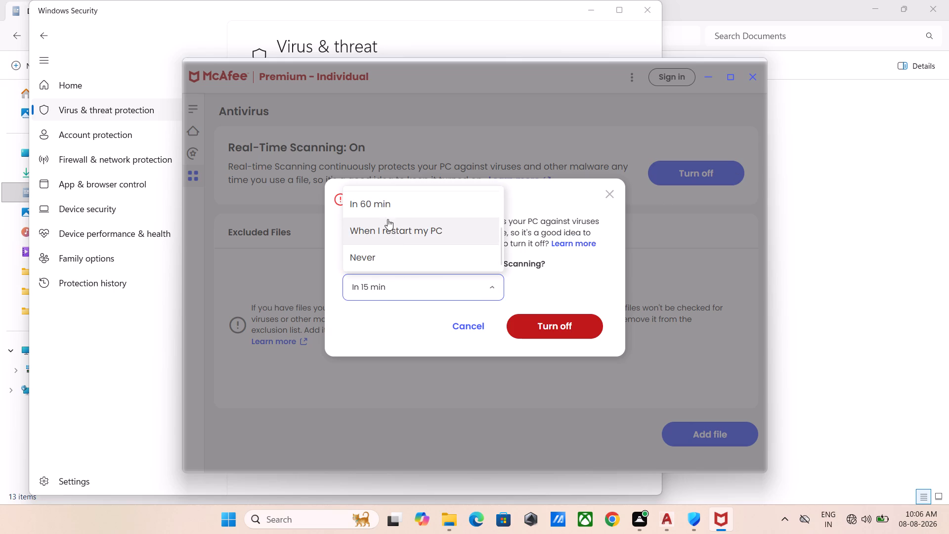
left_click(379, 210)
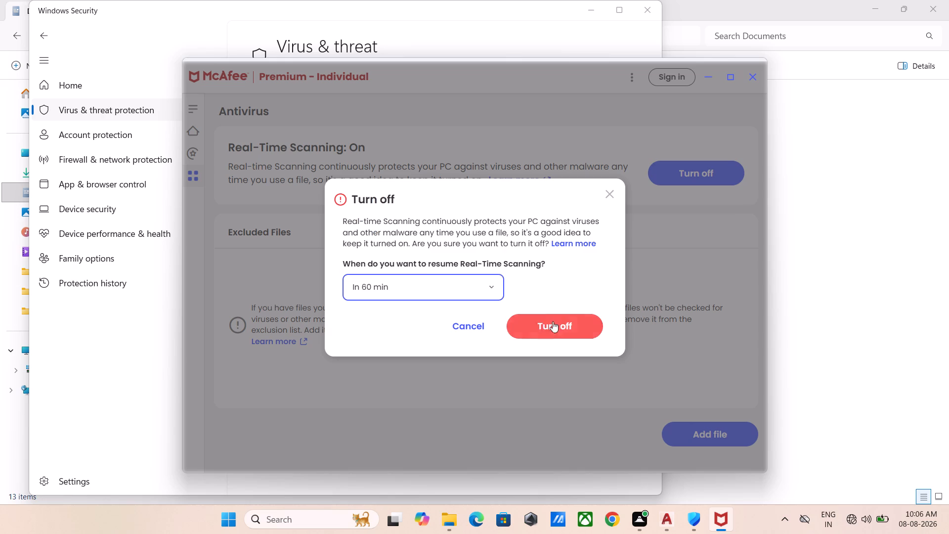
left_click(546, 327)
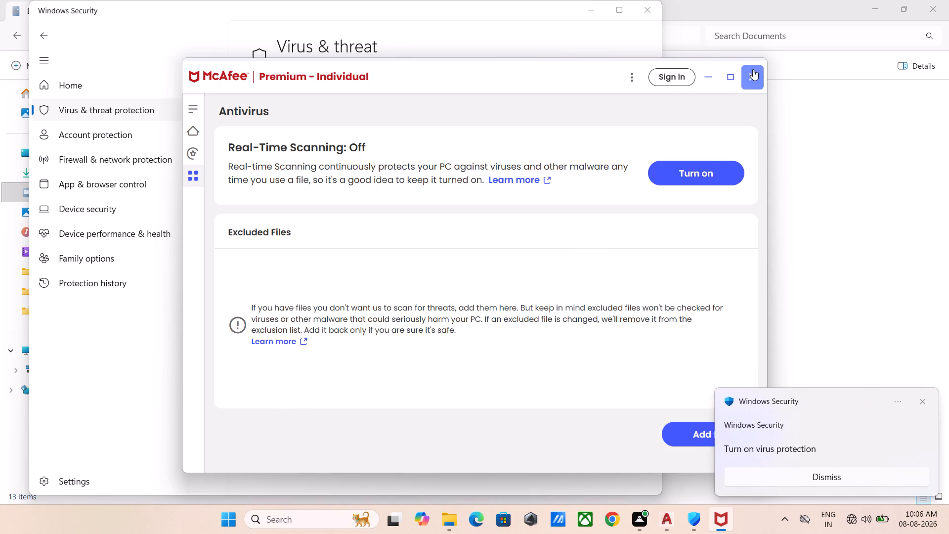
left_click(749, 82)
left_click(925, 401)
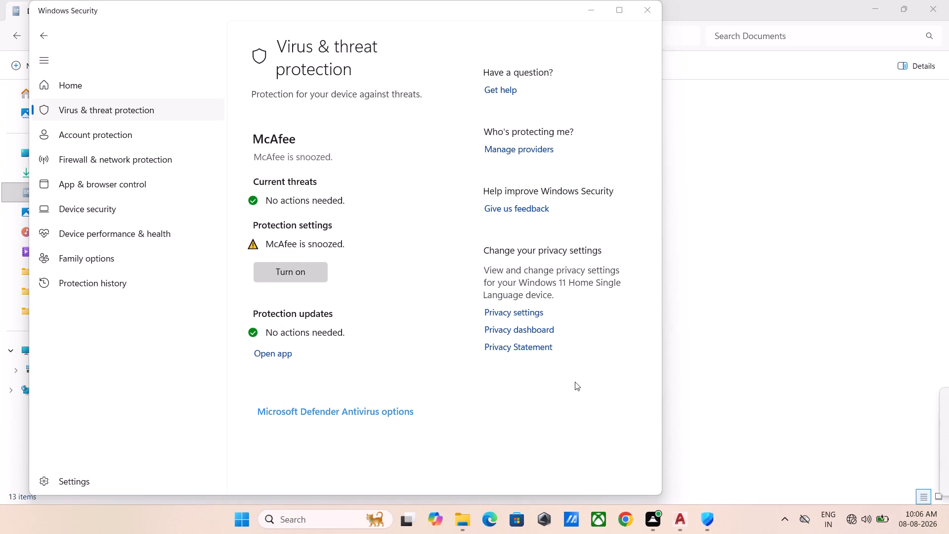
left_click(649, 11)
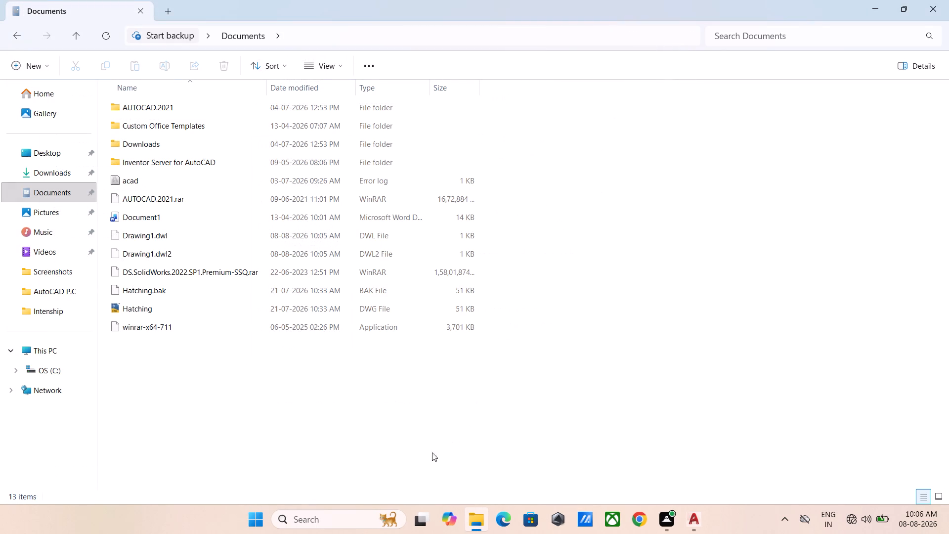
Check the McAfee status under Virus & threat protection in Windows Security.
left_click(347, 519)
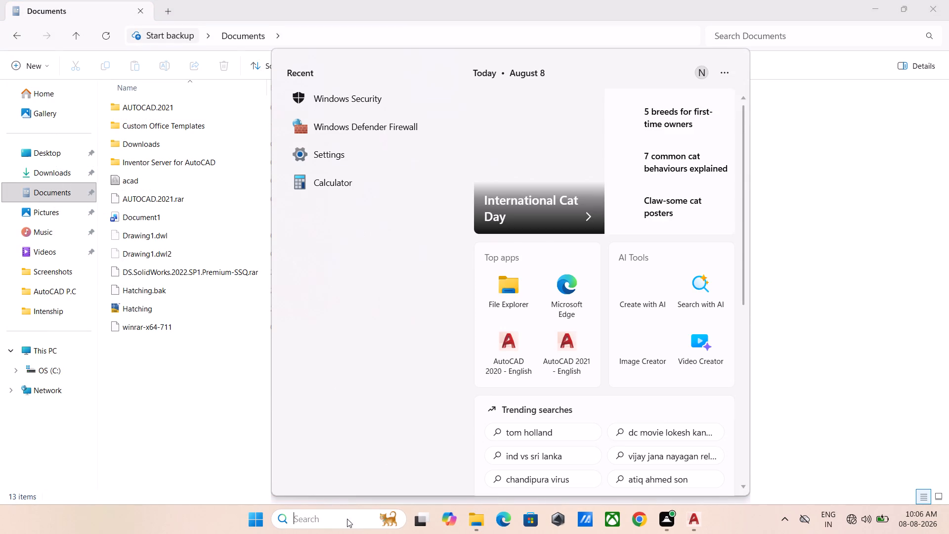
type("wind")
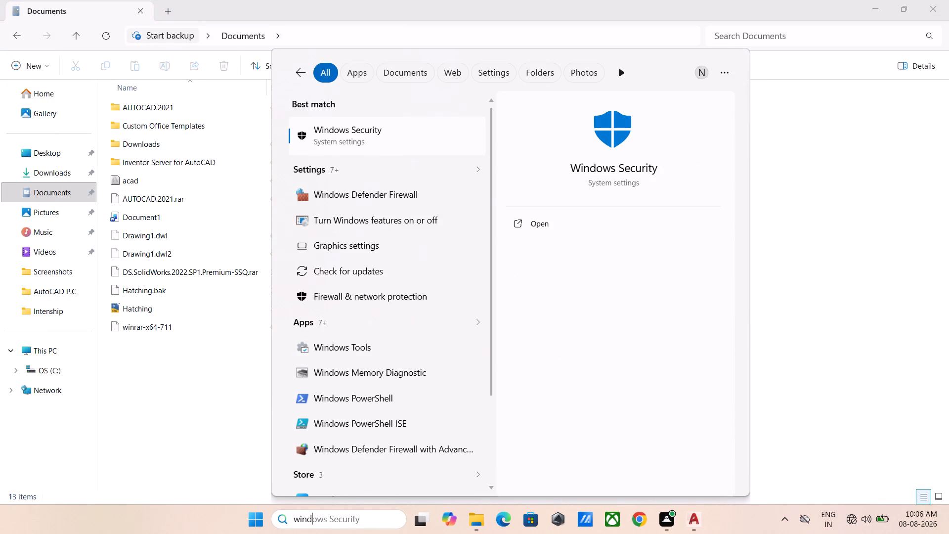
left_click(352, 138)
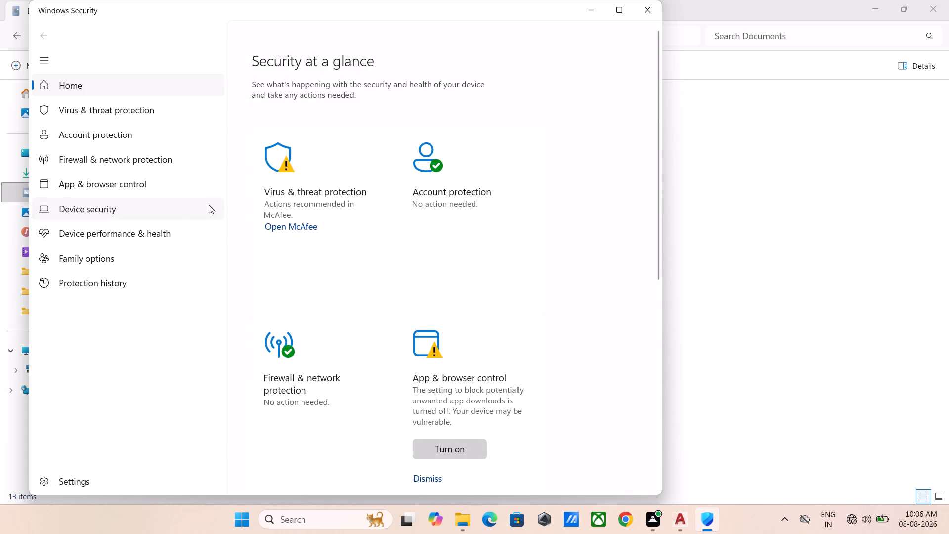
left_click(290, 191)
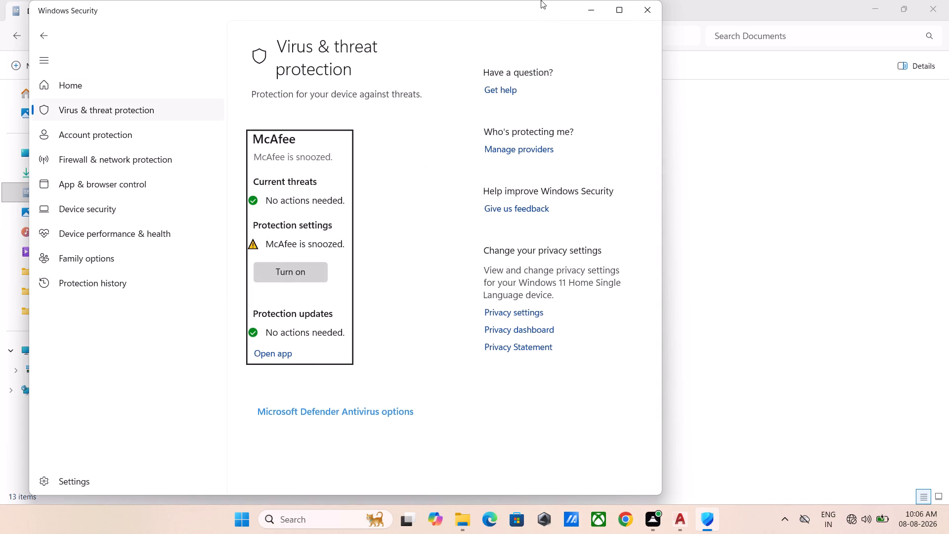
left_click(649, 8)
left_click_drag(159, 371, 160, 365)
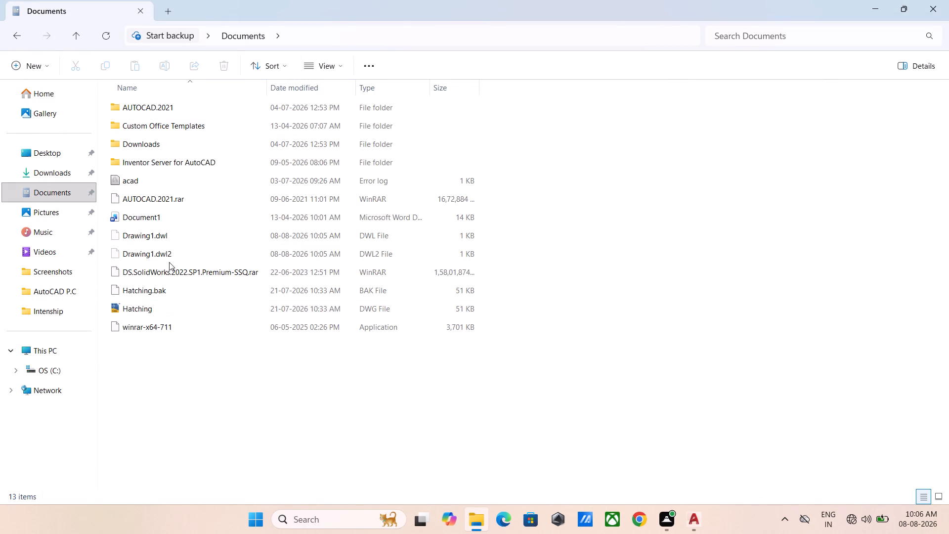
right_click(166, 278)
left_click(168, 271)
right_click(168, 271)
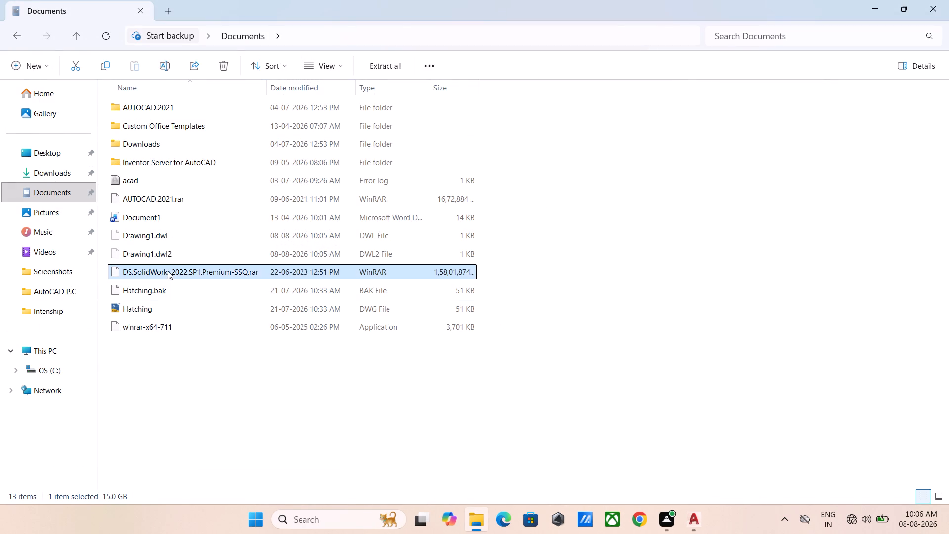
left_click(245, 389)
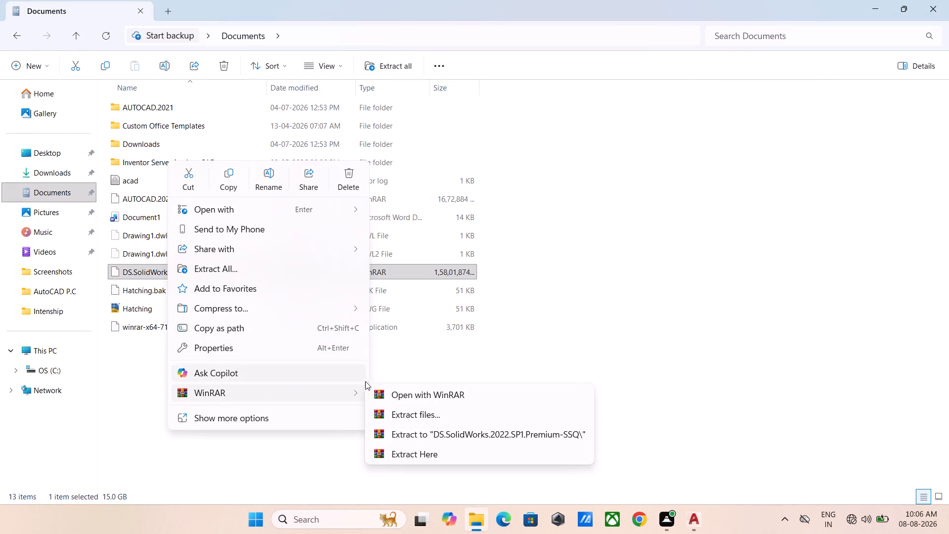
Look at the OS (C:) drive and its contents through This PC.
left_click(47, 351)
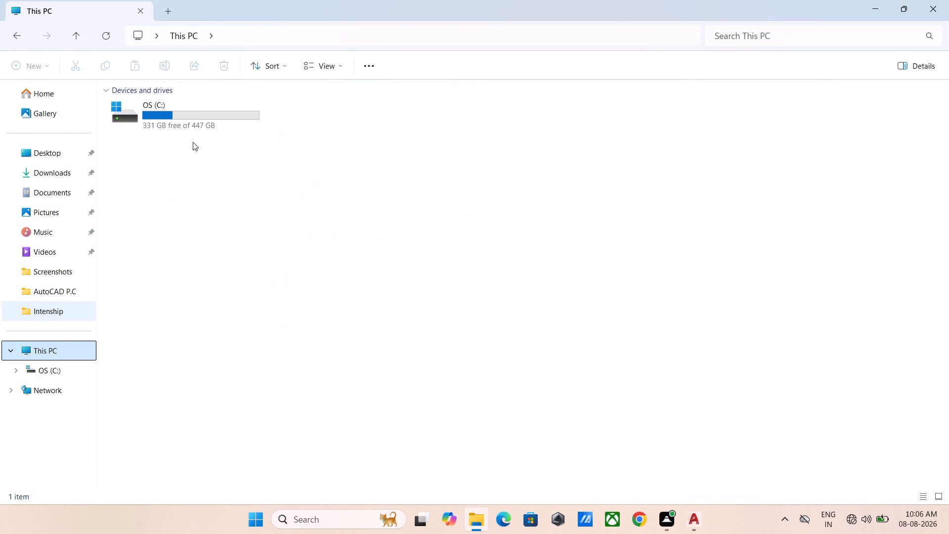
double_click(157, 126)
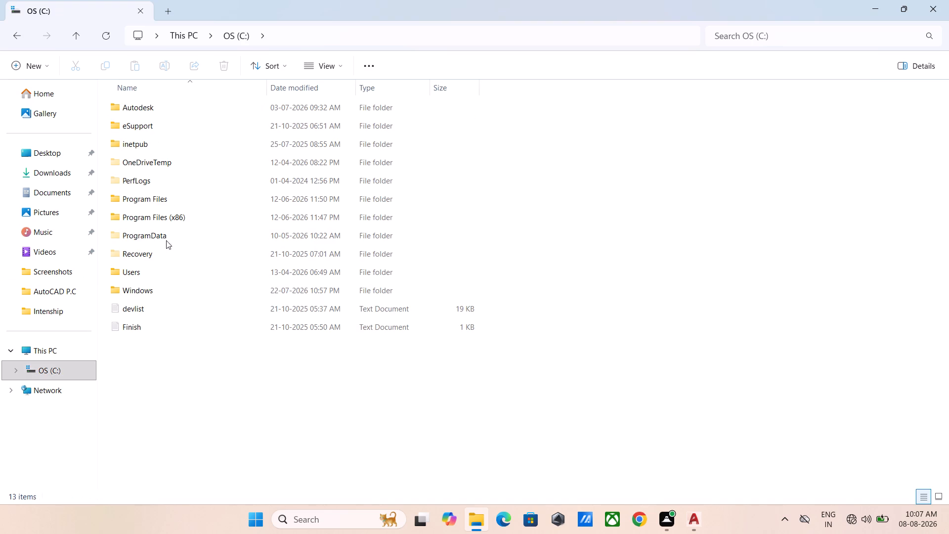
Extract DS.SolidWorks.2022.SP1.Premium-SSQ.rar in Documents with WinRAR into a folder of the same name, keeping the default extraction options.
left_click(55, 187)
right_click(163, 268)
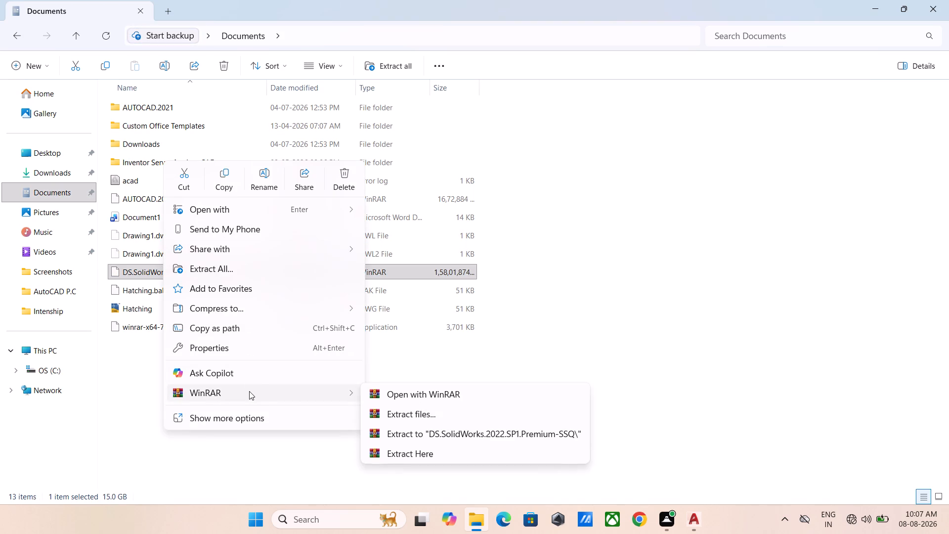
left_click(249, 391)
left_click(380, 410)
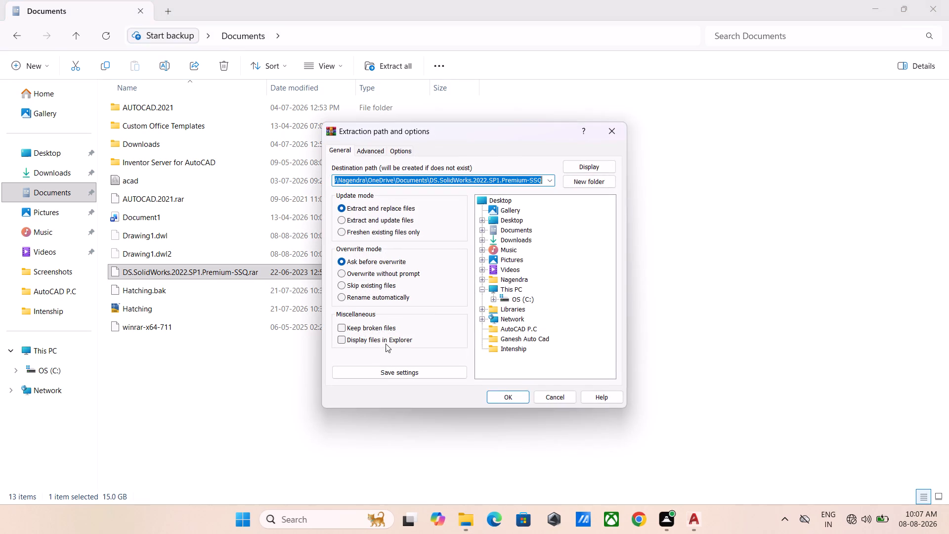
left_click(514, 396)
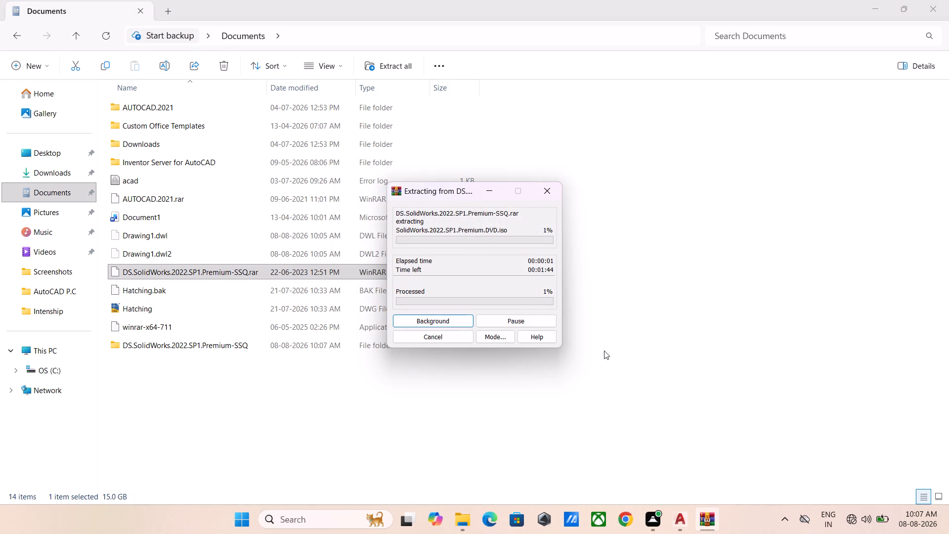
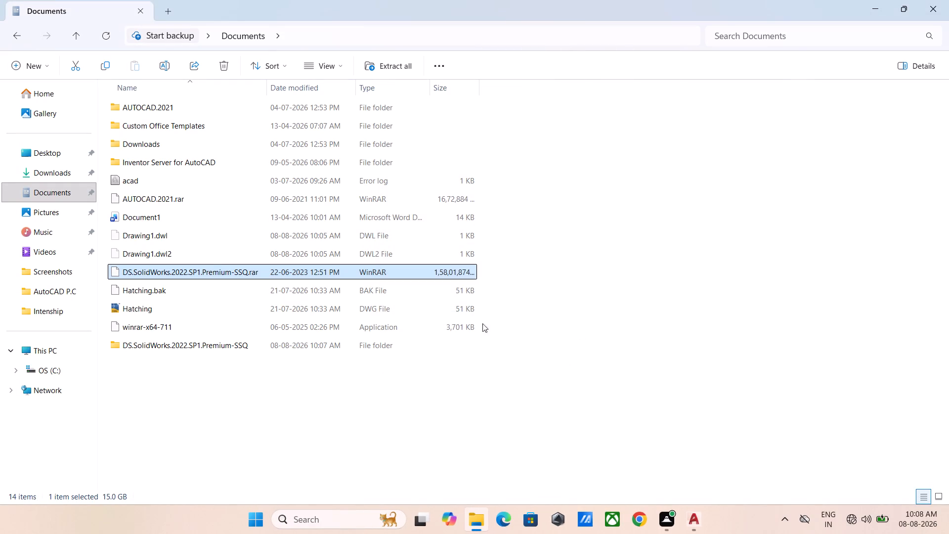
In the extracted SolidWorks folder's _SolidSQUAD_ subfolder, extract _SolidSQUAD_.7z with WinRAR into a folder of the same name, keeping the default options.
left_click(193, 342)
left_click(193, 342)
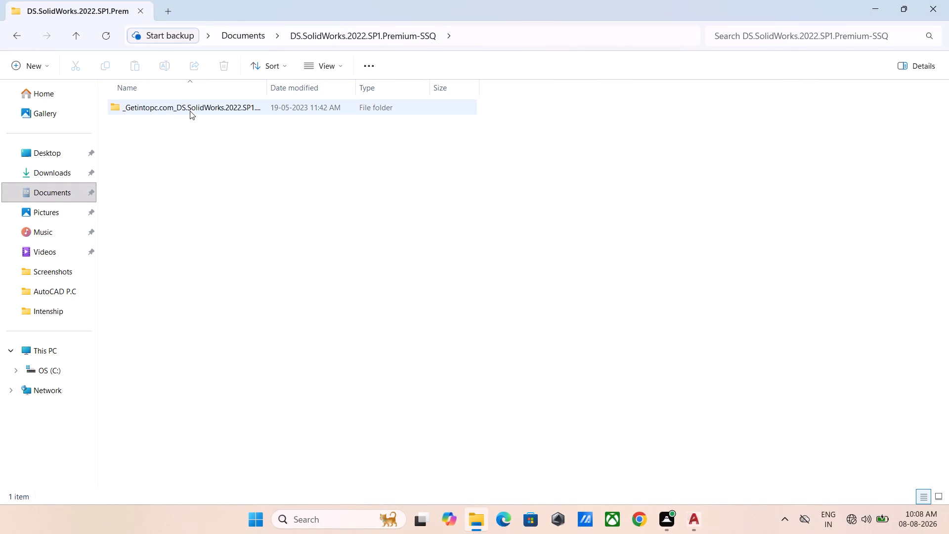
double_click(190, 110)
double_click(190, 110)
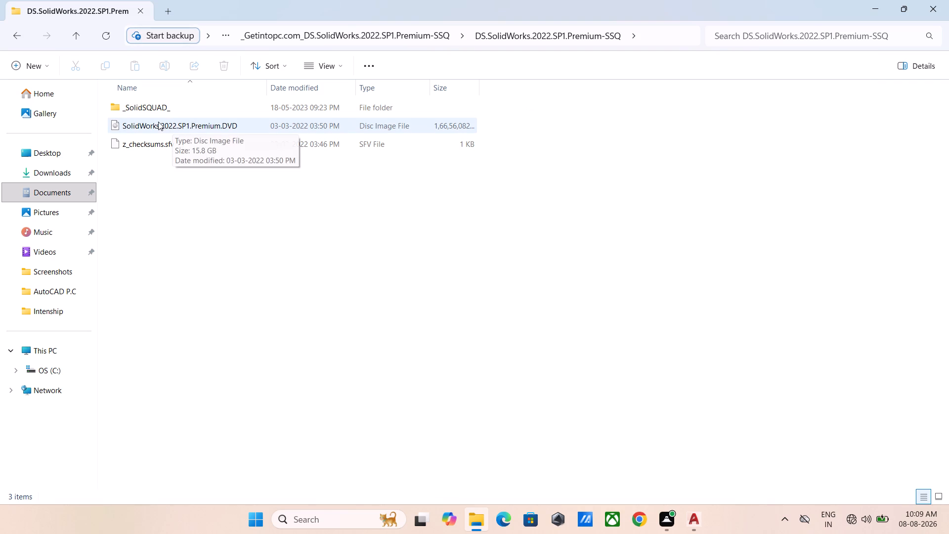
double_click(141, 108)
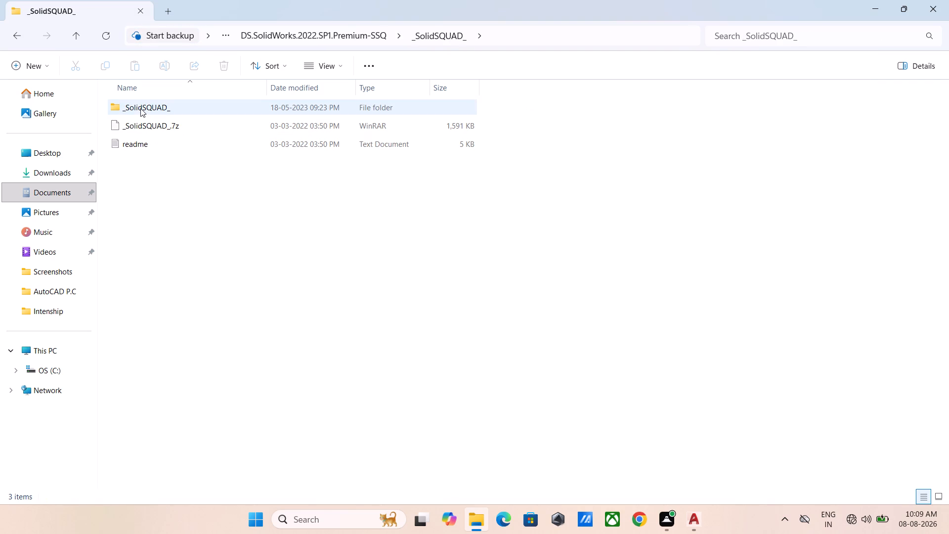
left_click(145, 123)
right_click(145, 123)
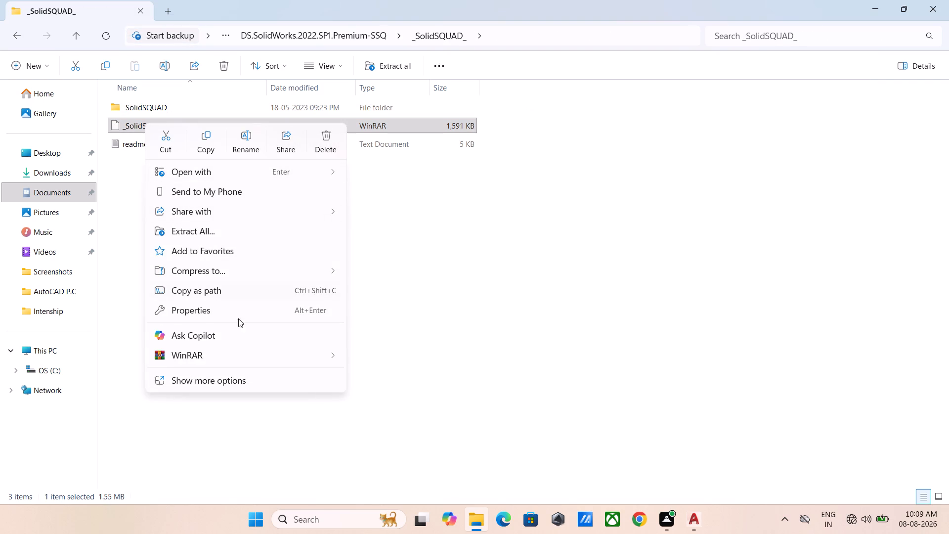
left_click(238, 357)
left_click(372, 373)
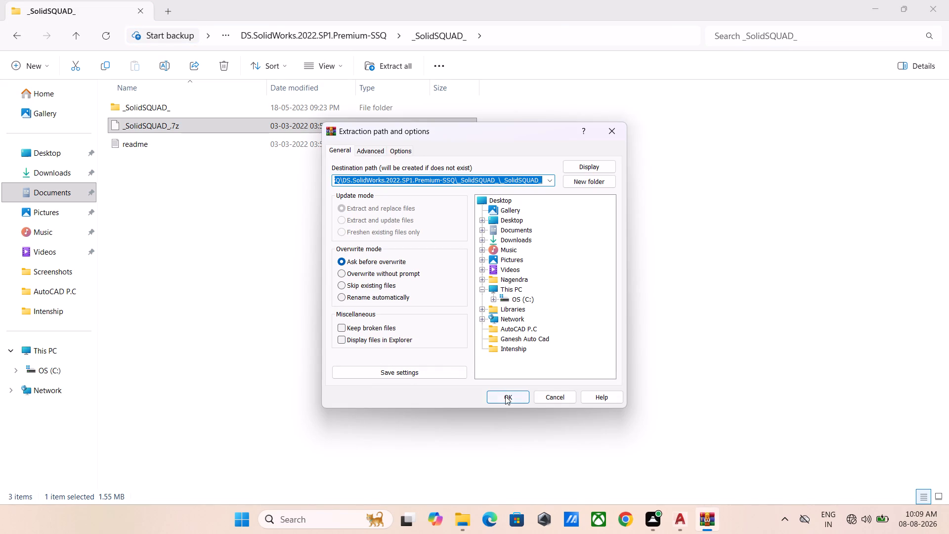
left_click(505, 396)
left_click(458, 334)
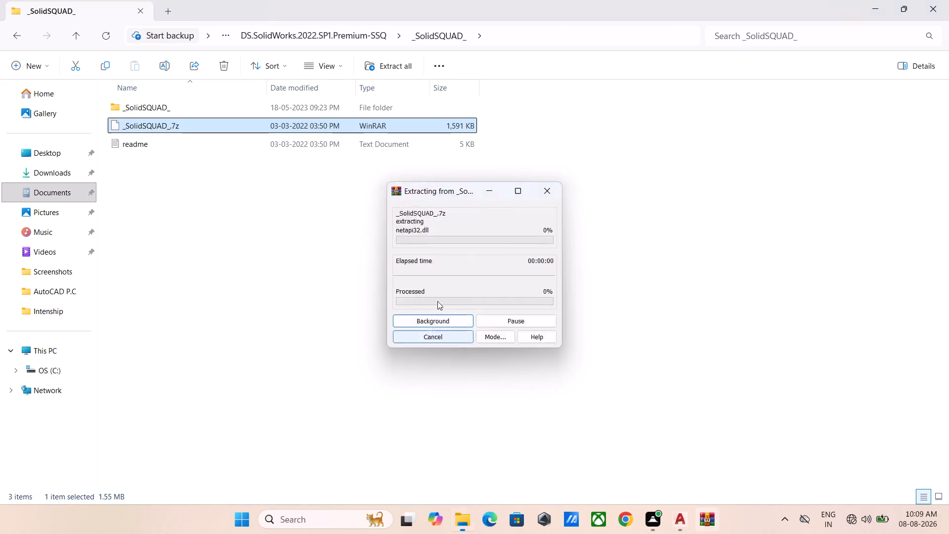
Merge the sw2022_network_serials_licensing file from the inner _SolidSQUAD_ folder into the Windows registry.
double_click(159, 111)
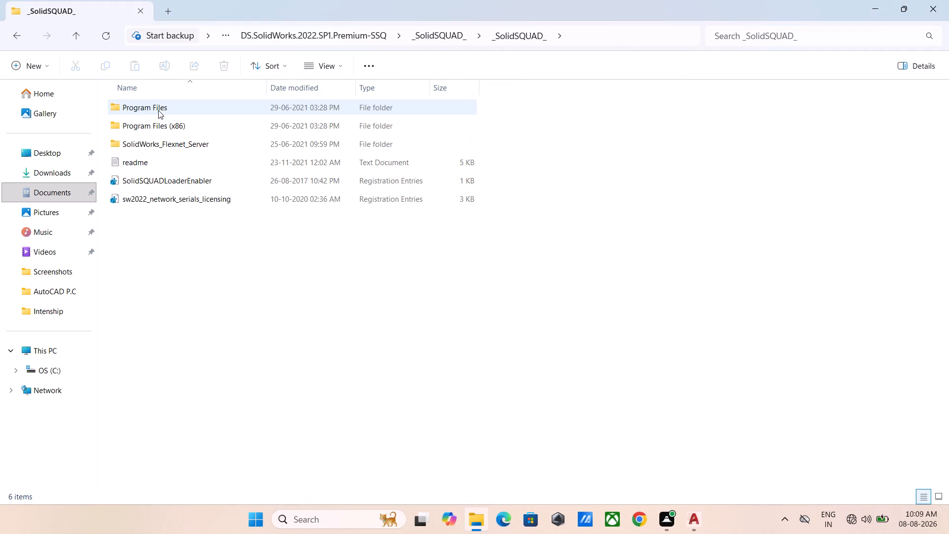
left_click(185, 240)
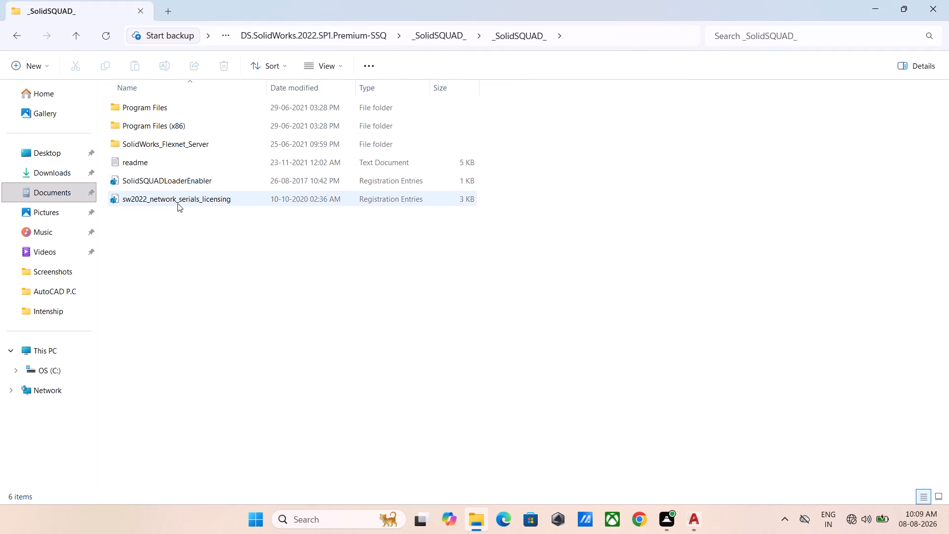
left_click(176, 202)
right_click(176, 202)
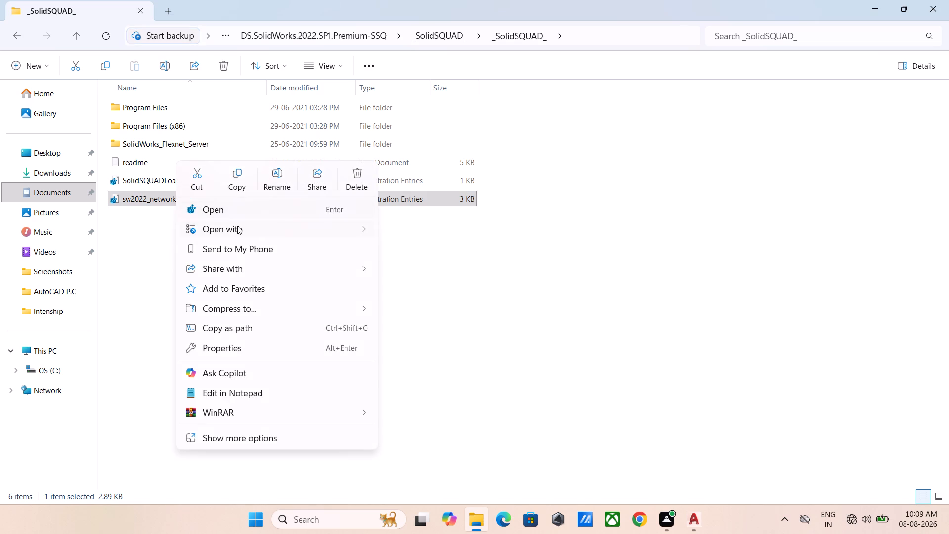
left_click(266, 441)
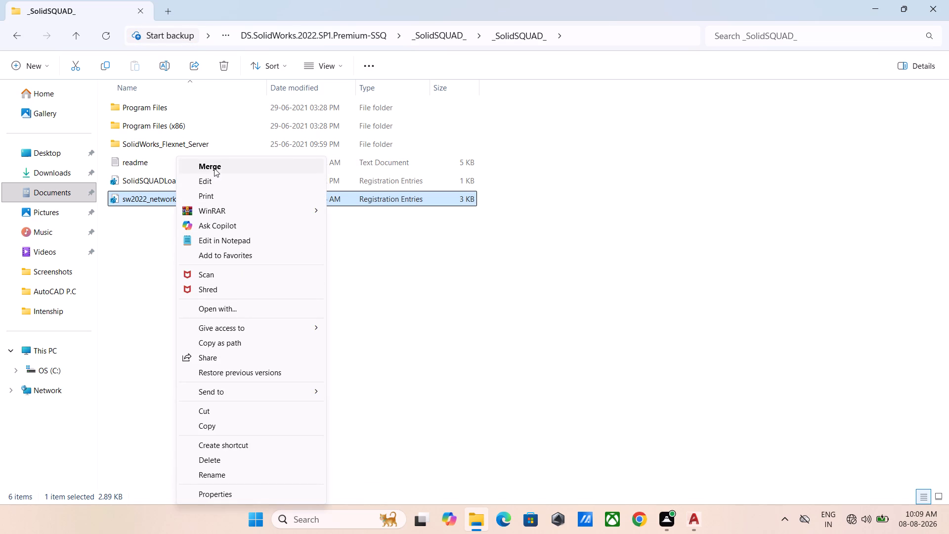
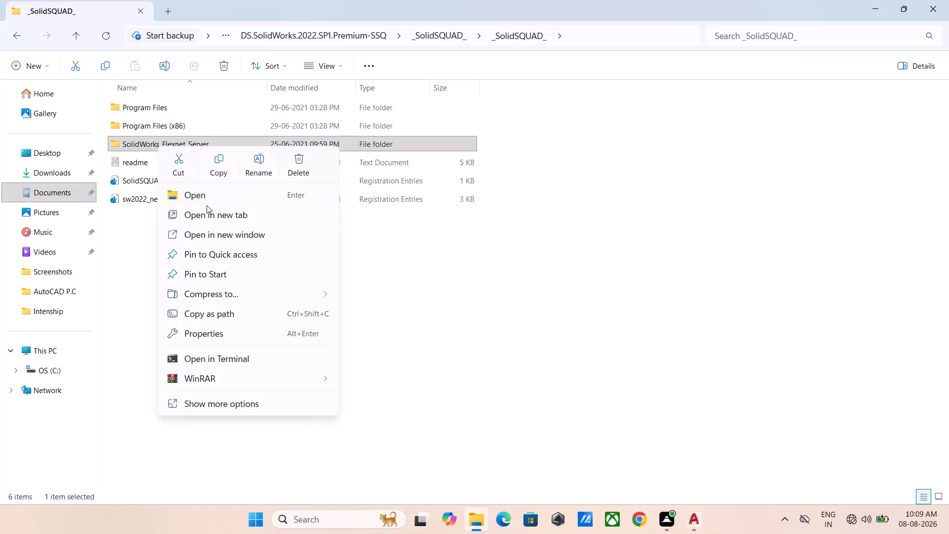
Copy the SolidWorks_Flexnet_Server folder from the inner _SolidSQUAD_ folder to the root of the OS (C:) drive.
left_click(218, 159)
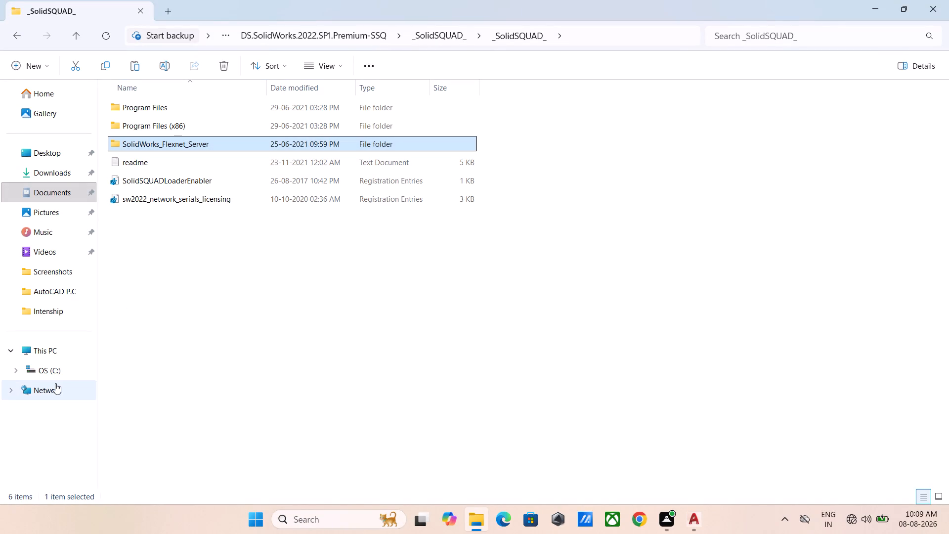
left_click(53, 368)
right_click(181, 352)
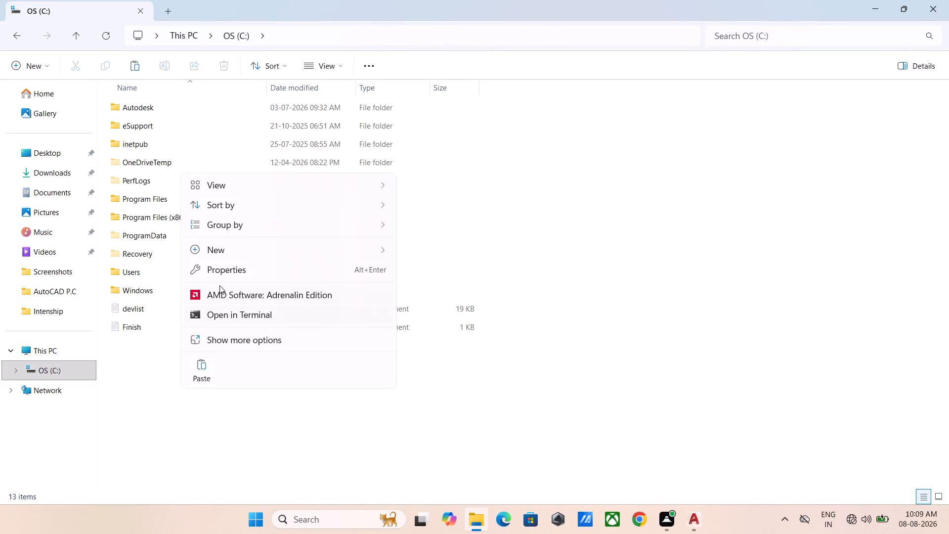
left_click(202, 365)
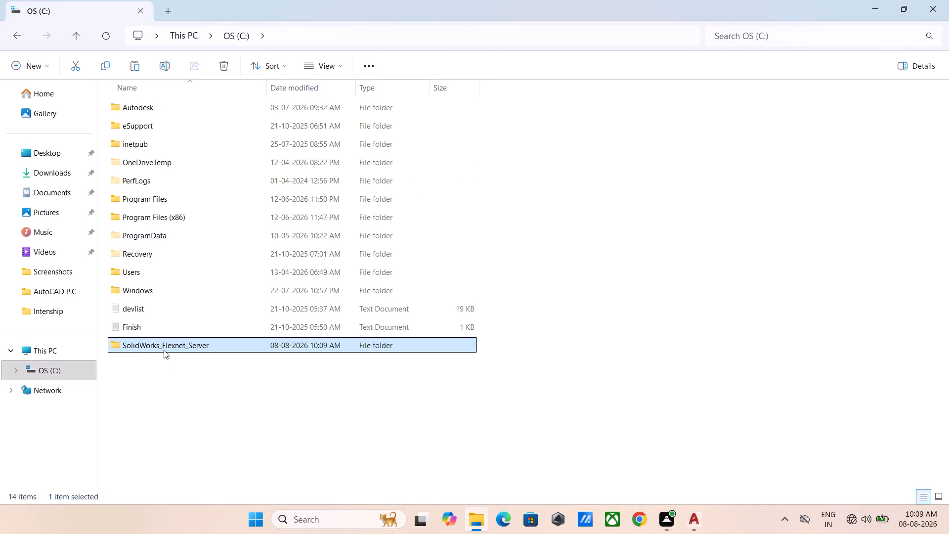
In the SolidWorks_Flexnet_Server folder on the C: drive, select the server_install batch file and show its available actions.
double_click(164, 350)
left_click(145, 176)
right_click(145, 176)
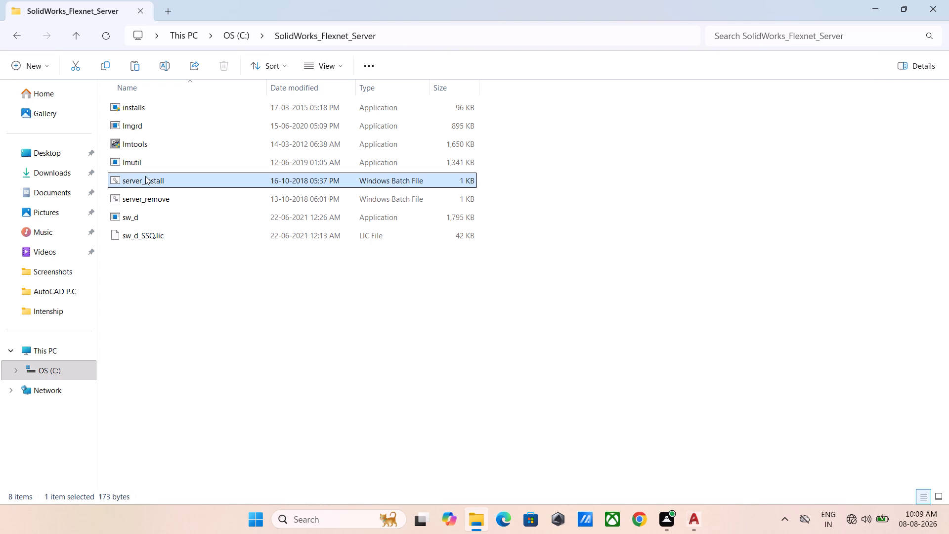
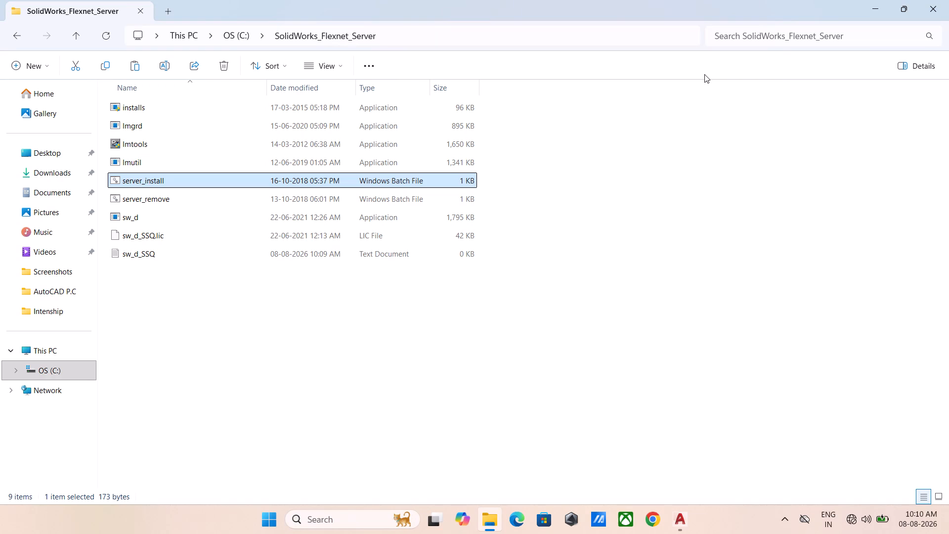
From the nested DS.SolidWorks.2022.SP1.Premium-SSQ folders in Documents, open the SolidWorks.2022.SP1.Premium.DVD disc image with Windows Explorer.
left_click(58, 372)
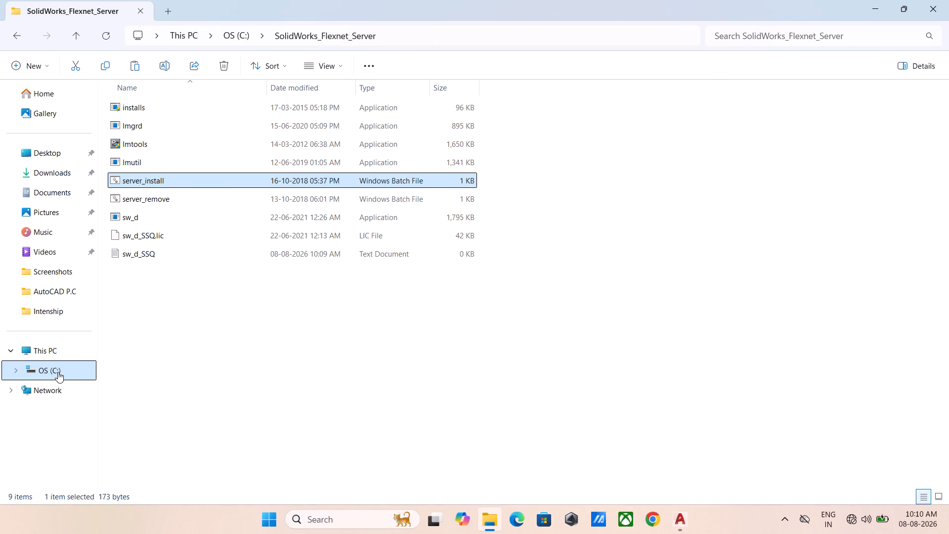
left_click(205, 391)
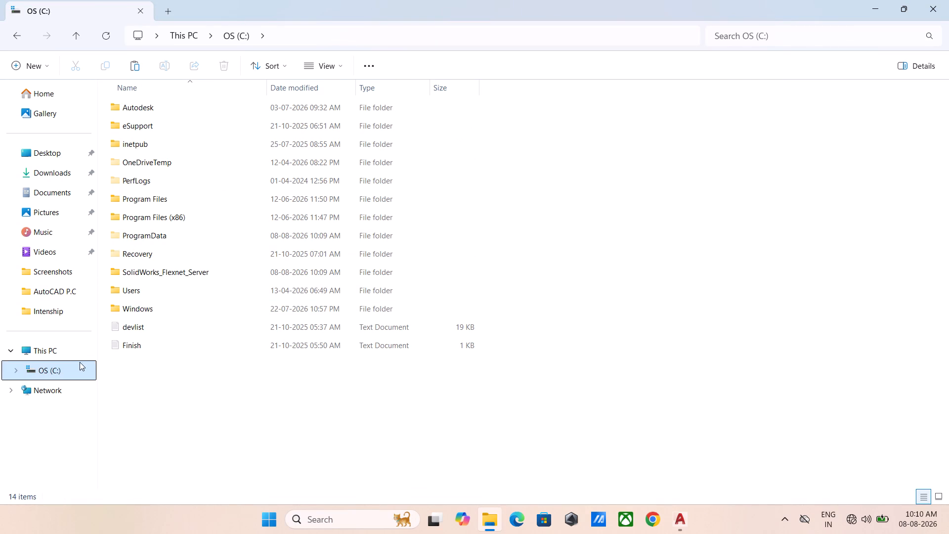
left_click(69, 191)
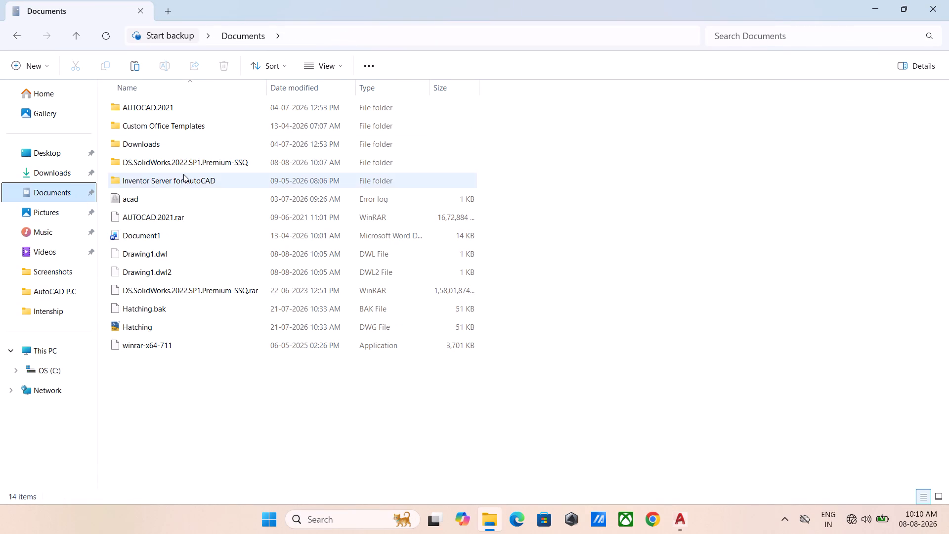
double_click(182, 160)
double_click(188, 114)
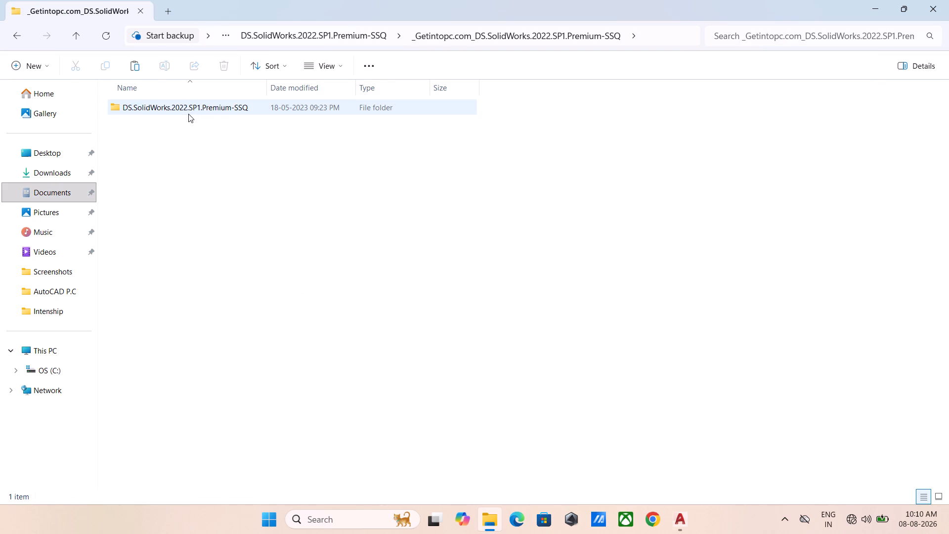
double_click(188, 112)
left_click(167, 128)
right_click(167, 128)
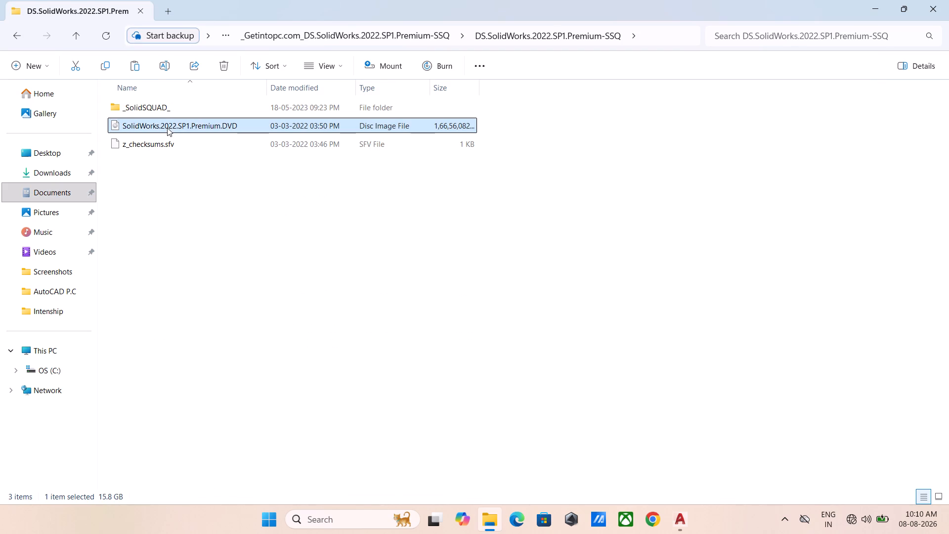
left_click(246, 199)
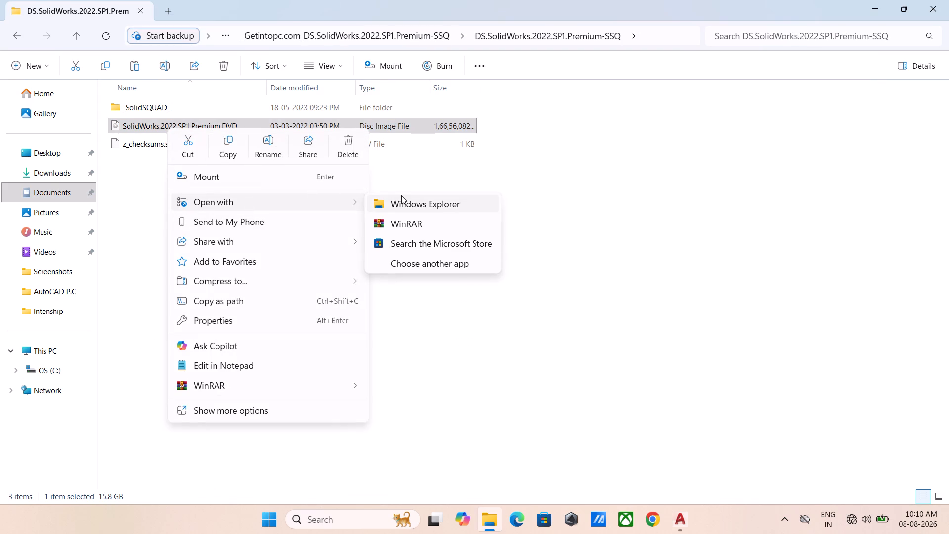
left_click(399, 204)
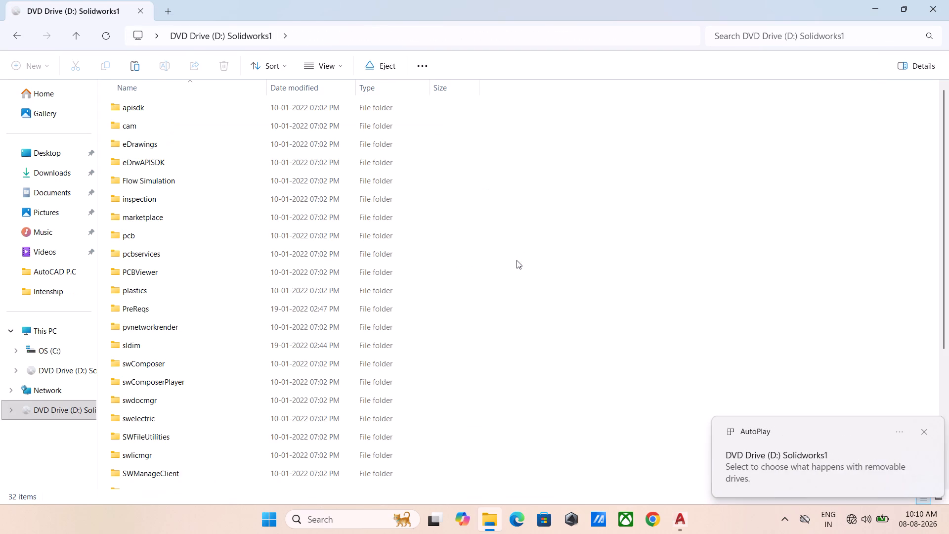
Run the setup application from the mounted Solidworks1 DVD drive as administrator and bring the SOLIDWORKS Installation Manager to the front.
scroll(200, 356, "down", 11)
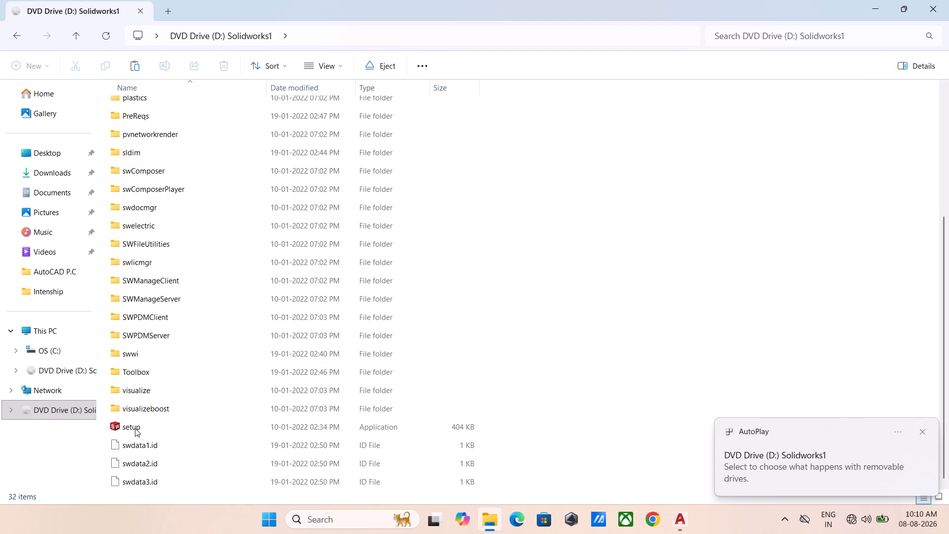
right_click(134, 427)
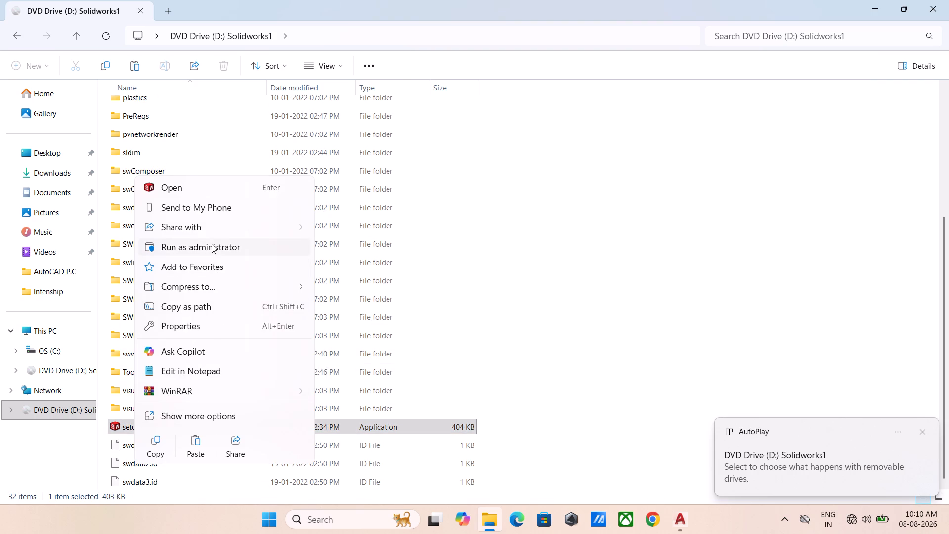
left_click(212, 244)
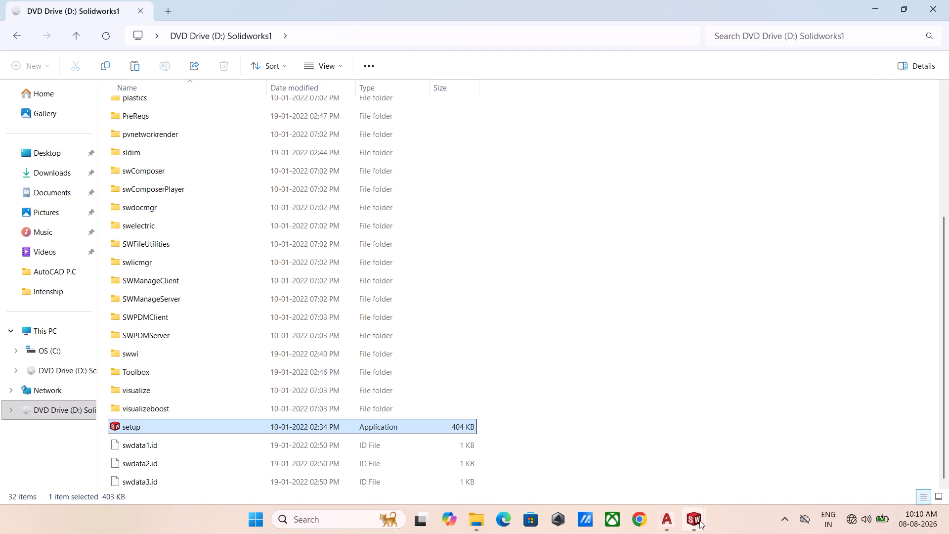
left_click(691, 521)
left_click(696, 513)
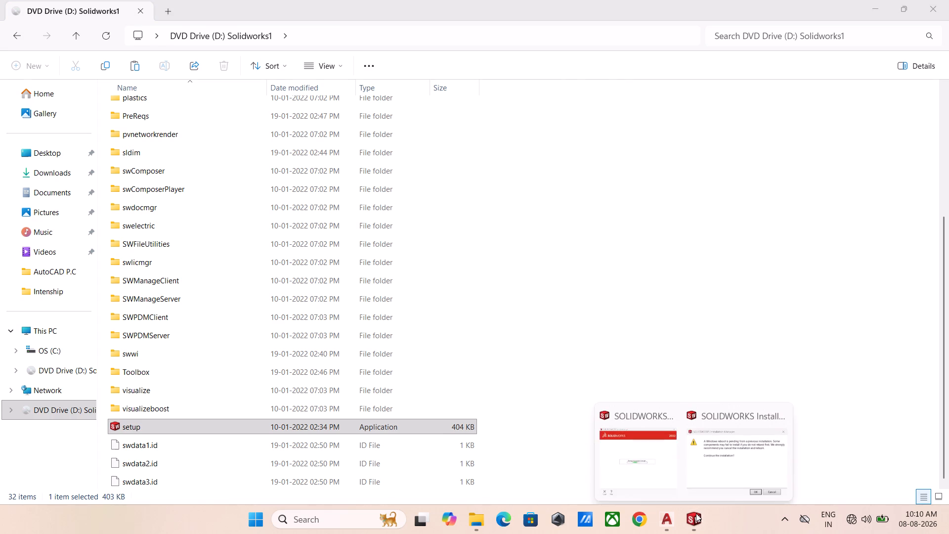
left_click(659, 464)
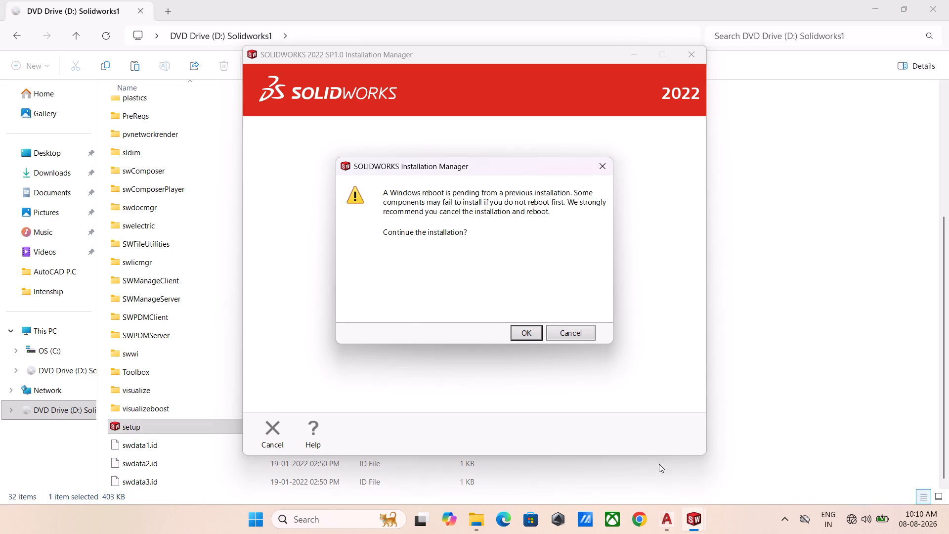
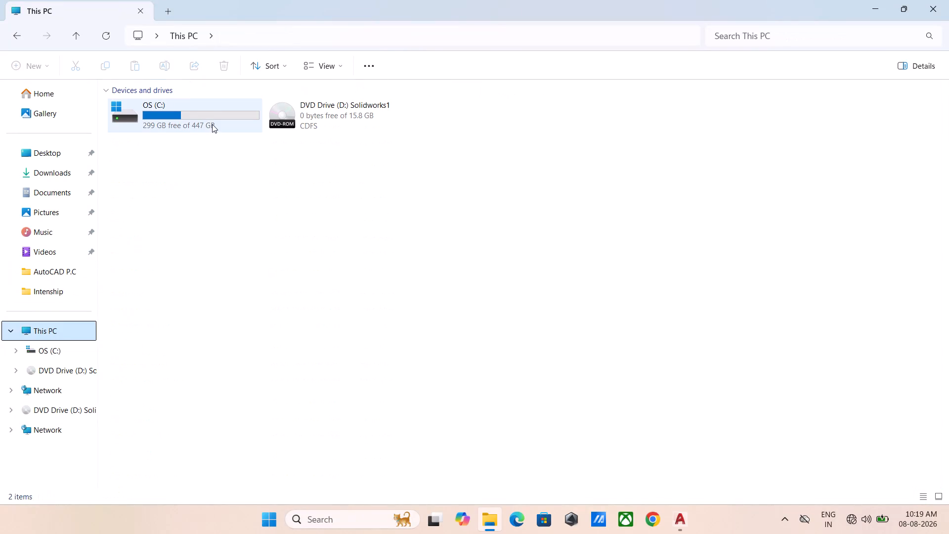
Copy all folders inside Program Files > SOLIDWORKS Corp of the nested _SolidSQUAD_ folder under DS.SolidWorks.2022.SP1.Premium-SSQ in Documents.
left_click(191, 113)
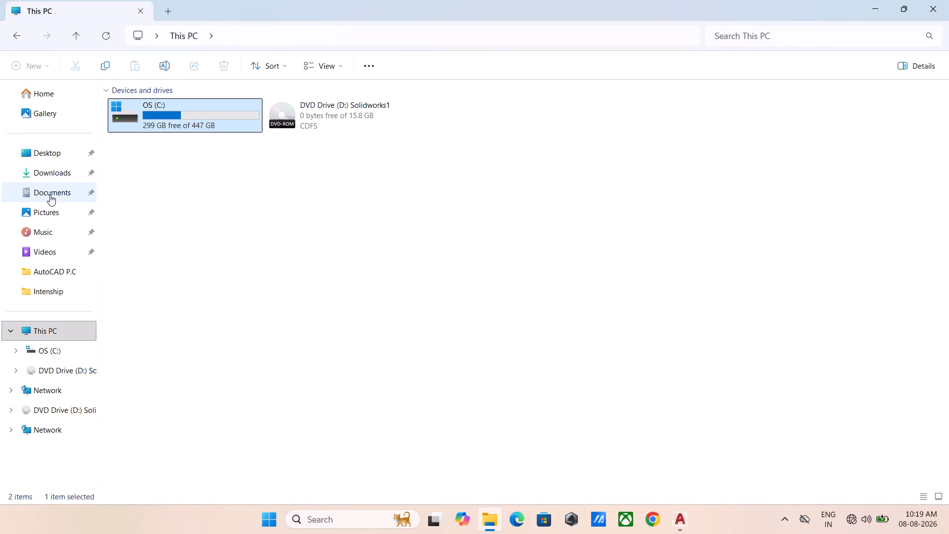
left_click(50, 195)
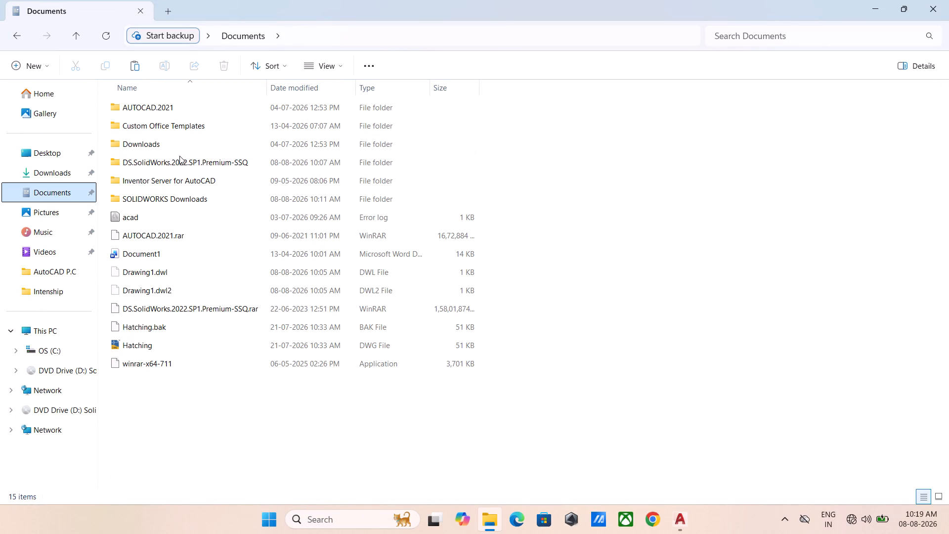
double_click(180, 160)
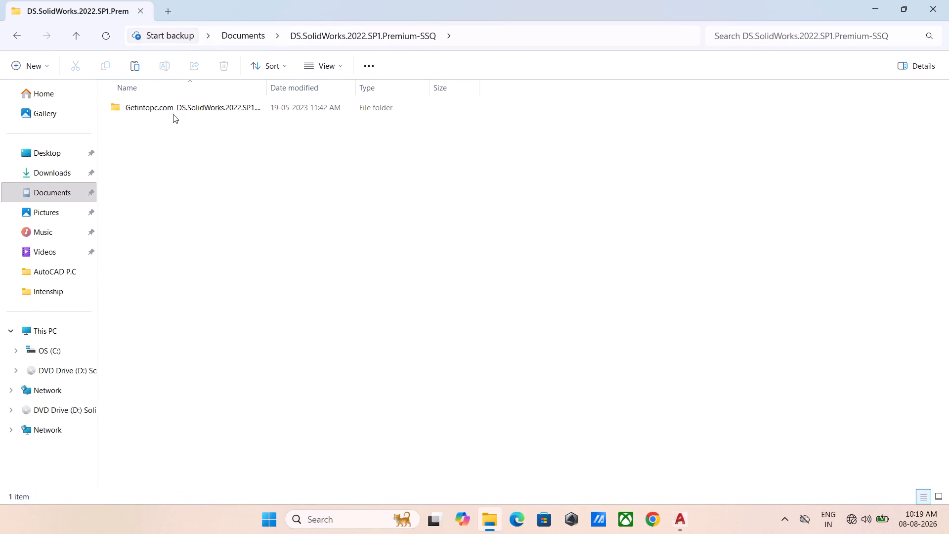
double_click(172, 112)
double_click(171, 104)
double_click(171, 104)
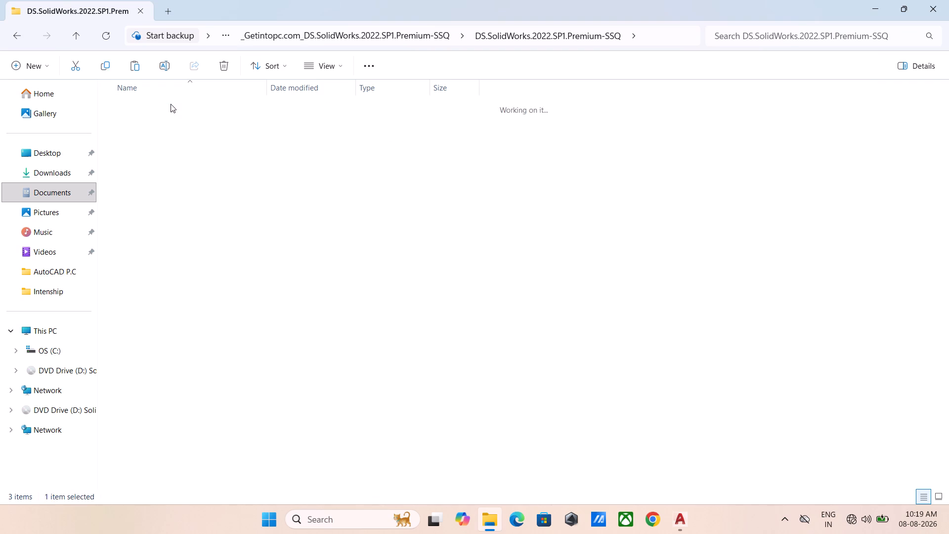
double_click(163, 111)
double_click(159, 110)
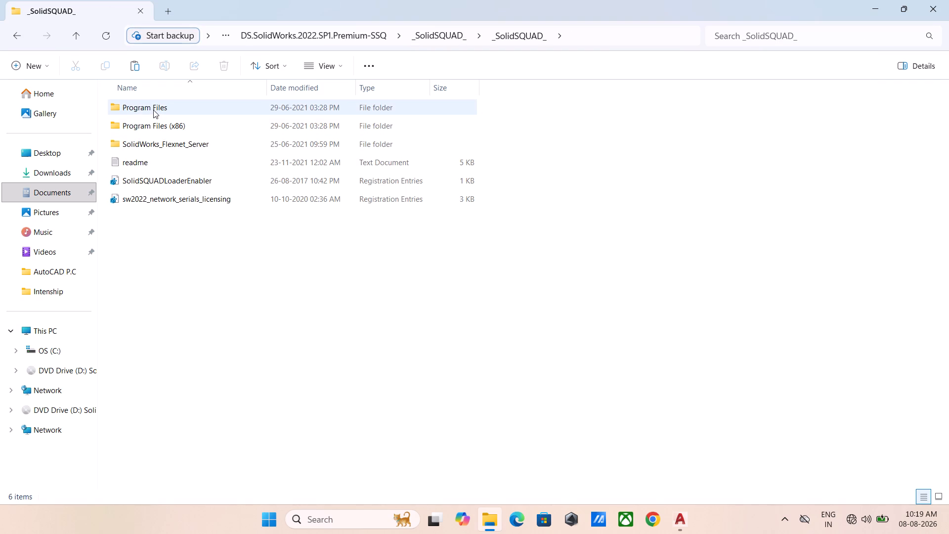
double_click(153, 110)
double_click(153, 110)
left_click(293, 354)
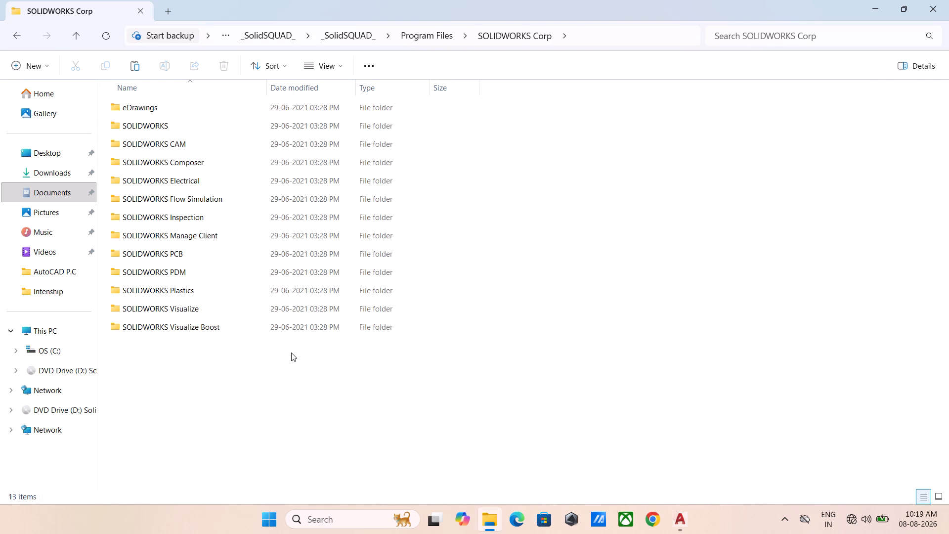
key("ctrl+a")
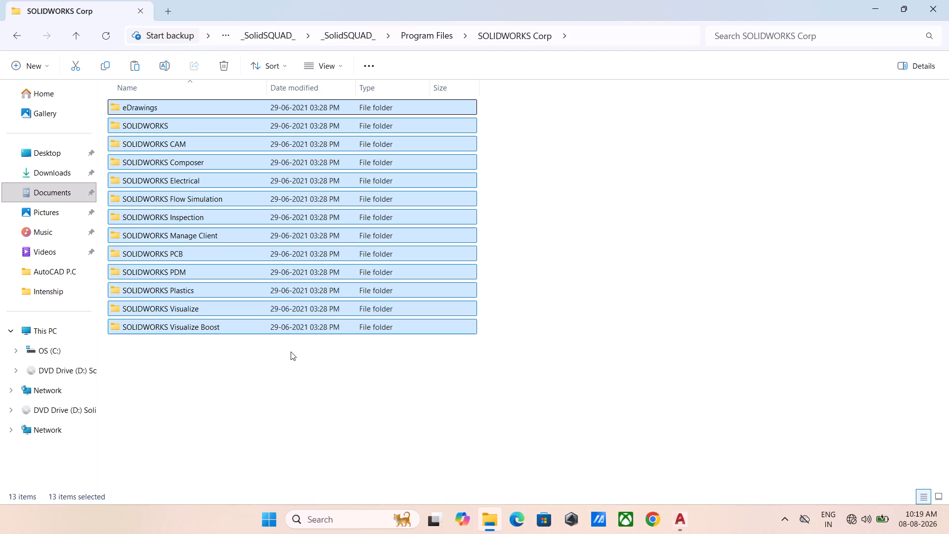
key("ctrl+c")
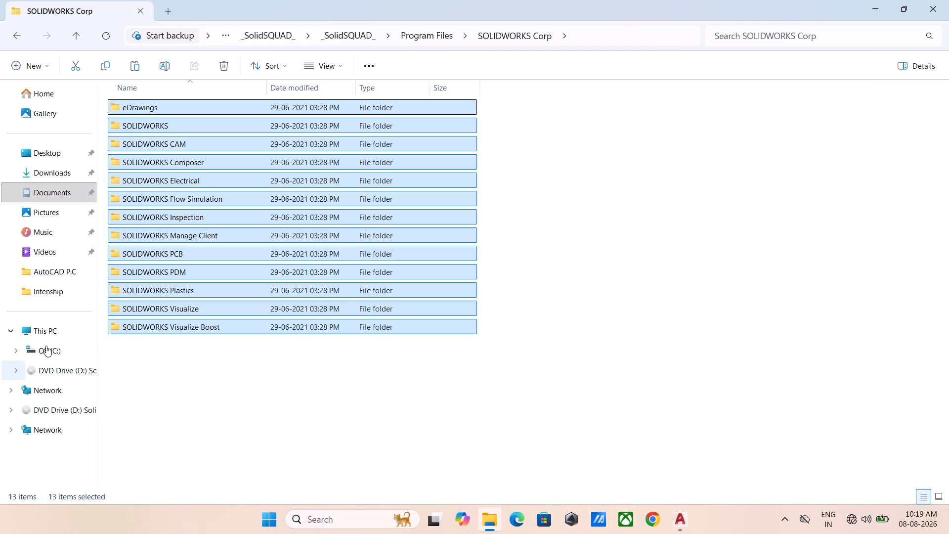
Paste the copied folders into SOLIDWORKS Corp in Program Files on the C: drive, granting administrator permission for all current items.
left_click(46, 346)
double_click(148, 200)
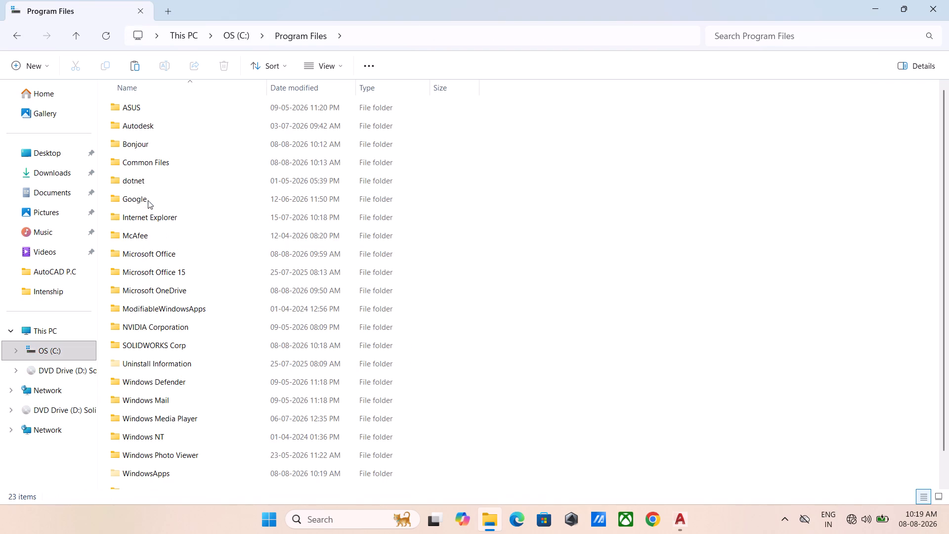
double_click(153, 344)
right_click(184, 256)
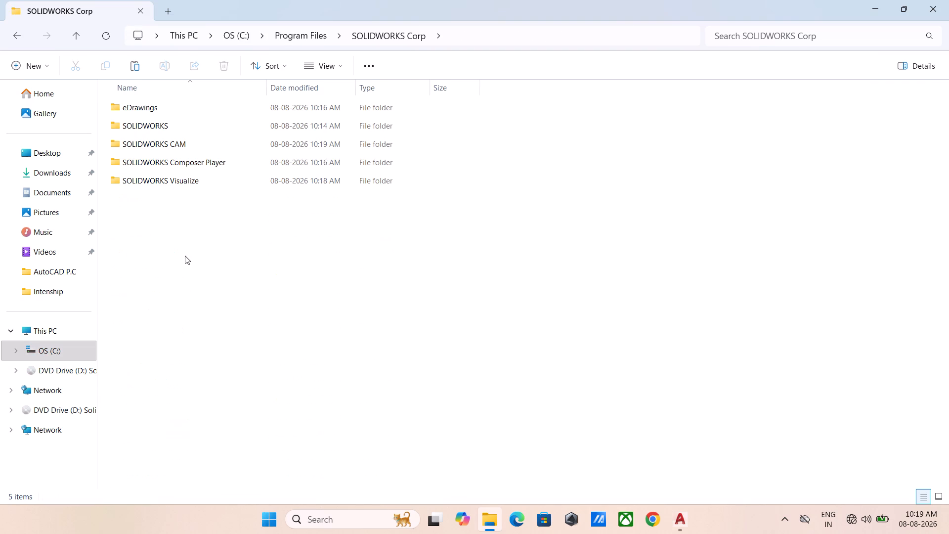
left_click(210, 273)
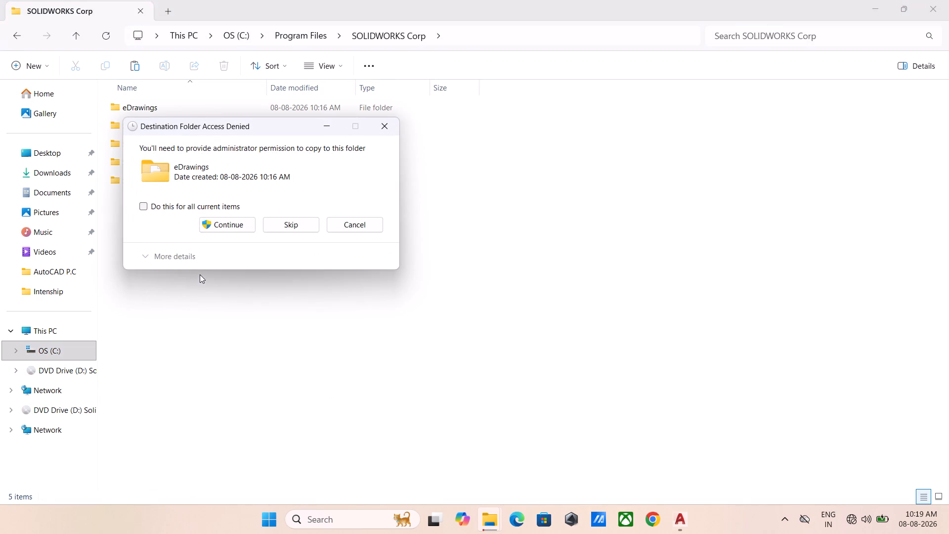
left_click_drag(189, 206, 194, 209)
left_click(220, 230)
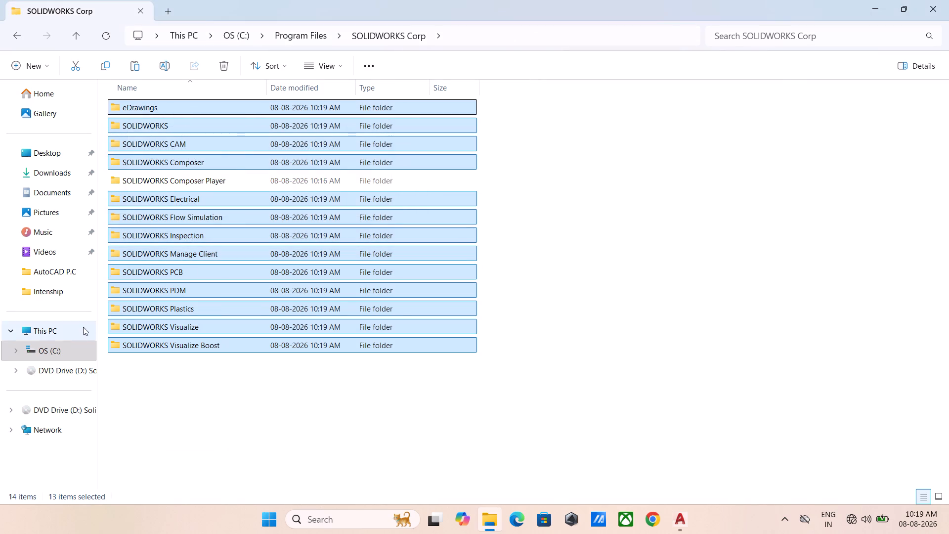
Copy the SOLIDWORKS PDM folder from Program Files (x86) in the nested _SolidSQUAD_ folder under Documents.
left_click(44, 332)
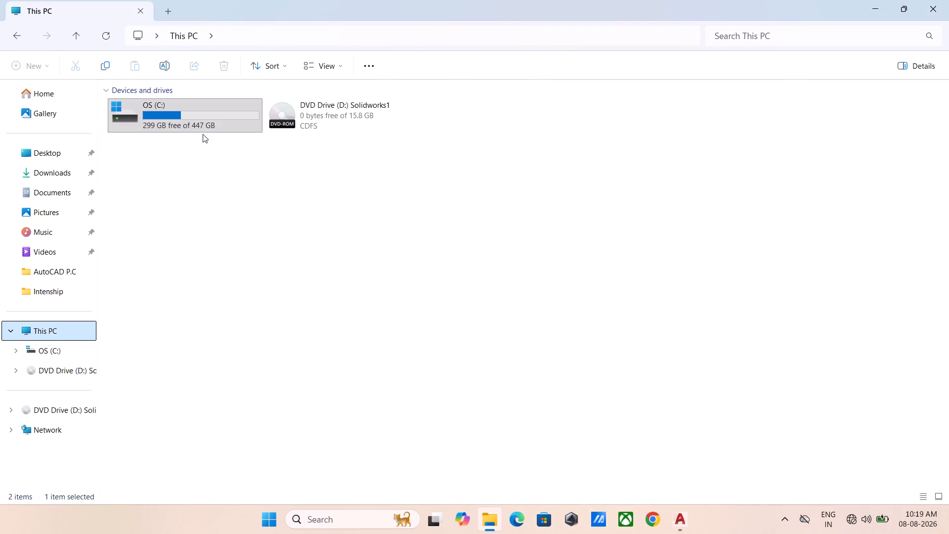
double_click(194, 122)
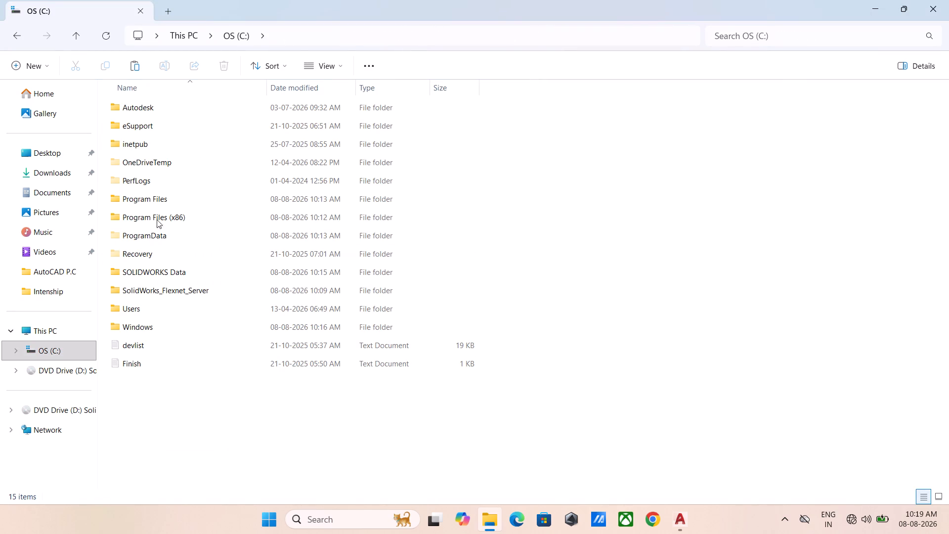
left_click(68, 189)
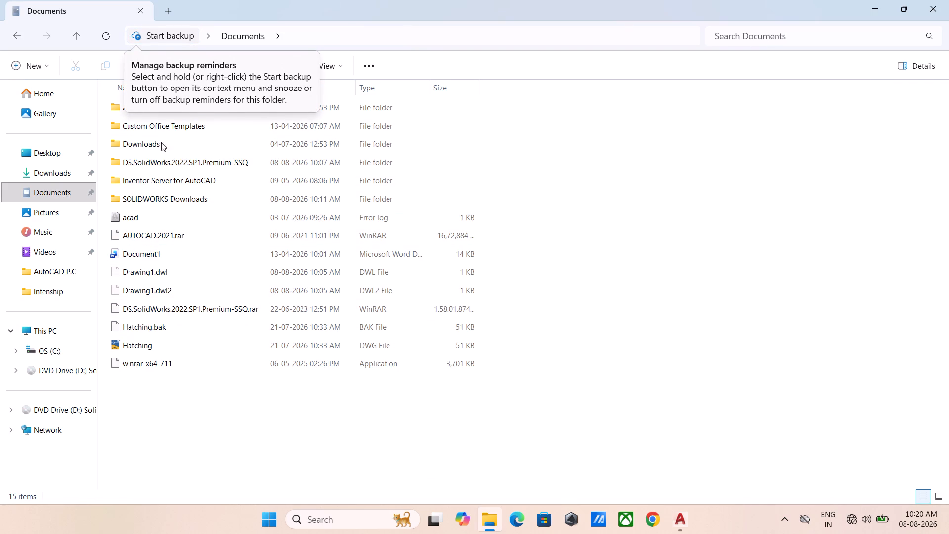
left_click(477, 410)
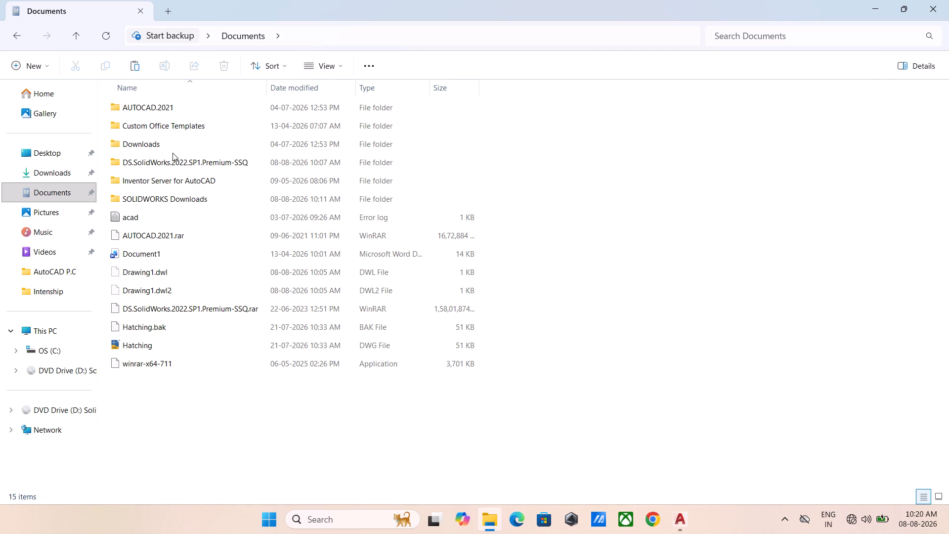
double_click(161, 161)
double_click(174, 108)
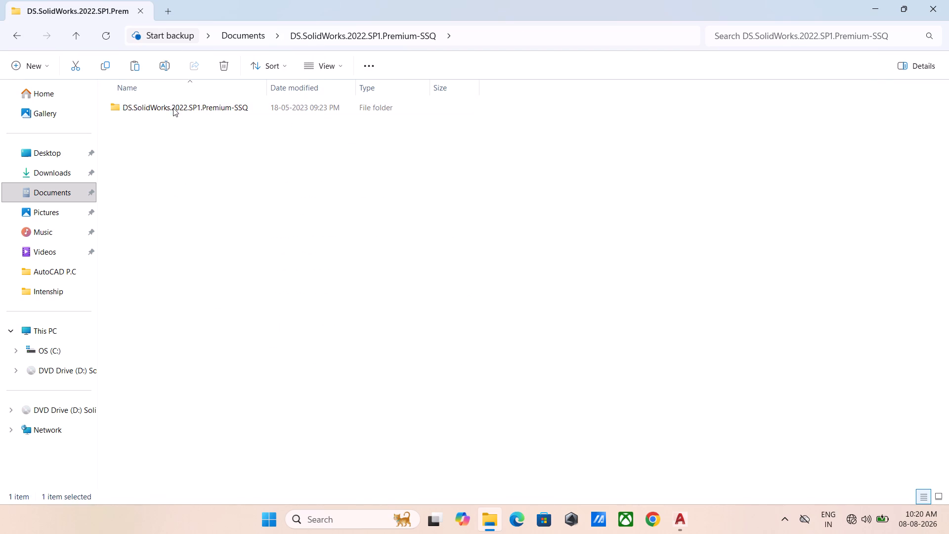
double_click(173, 108)
double_click(158, 108)
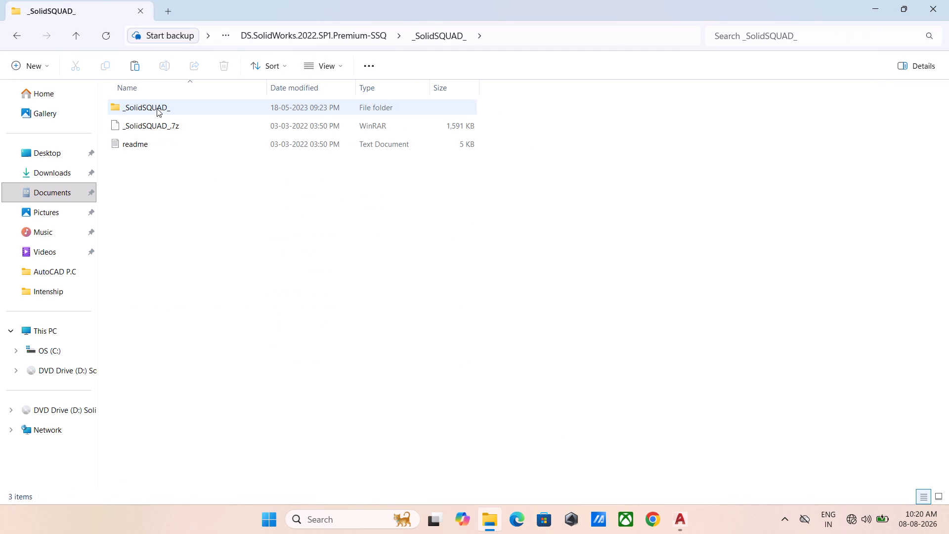
double_click(155, 109)
double_click(156, 131)
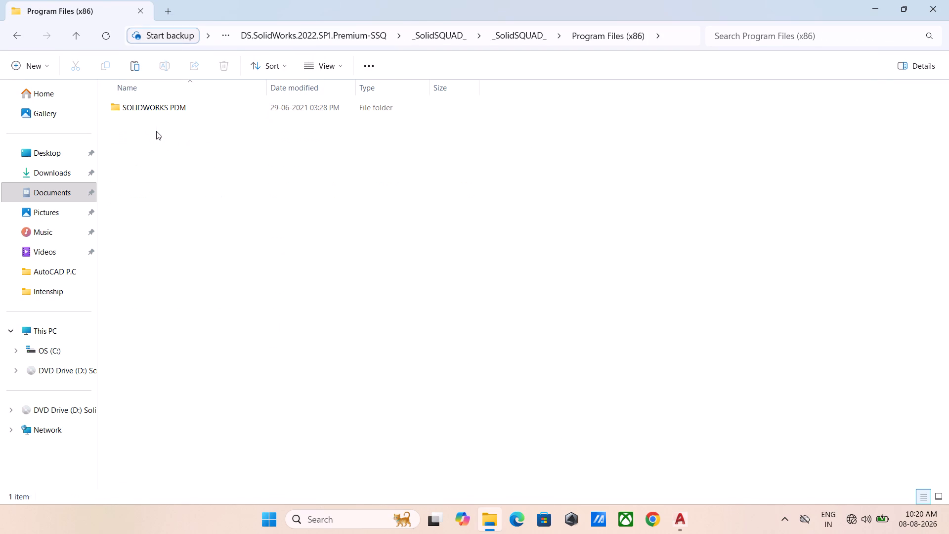
left_click(156, 113)
right_click(156, 113)
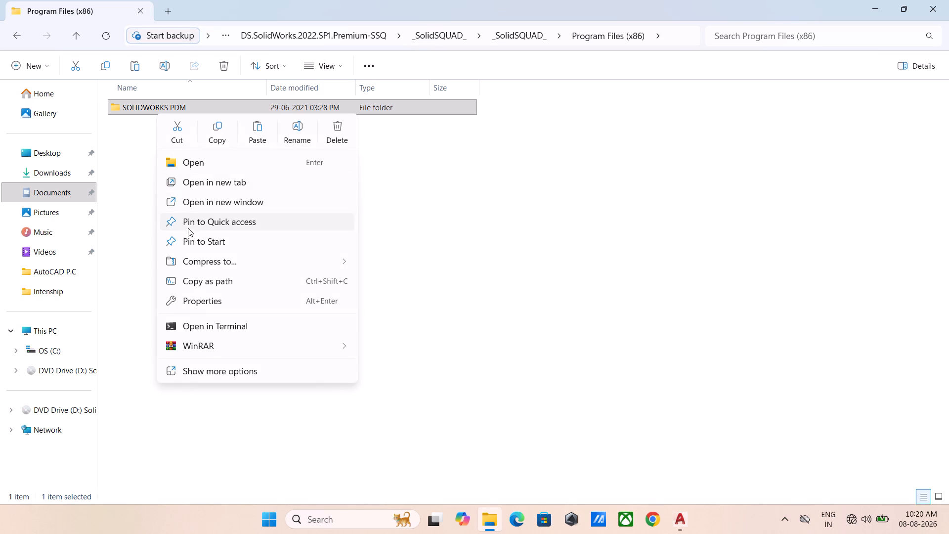
left_click(216, 130)
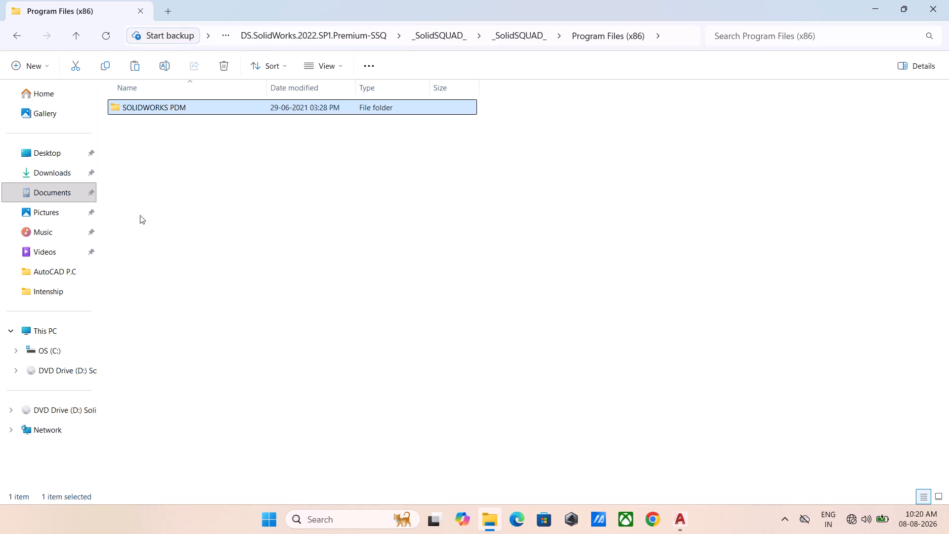
Paste the SOLIDWORKS PDM folder into Program Files (x86) on the C: drive, granting administrator permission.
left_click(54, 345)
double_click(158, 217)
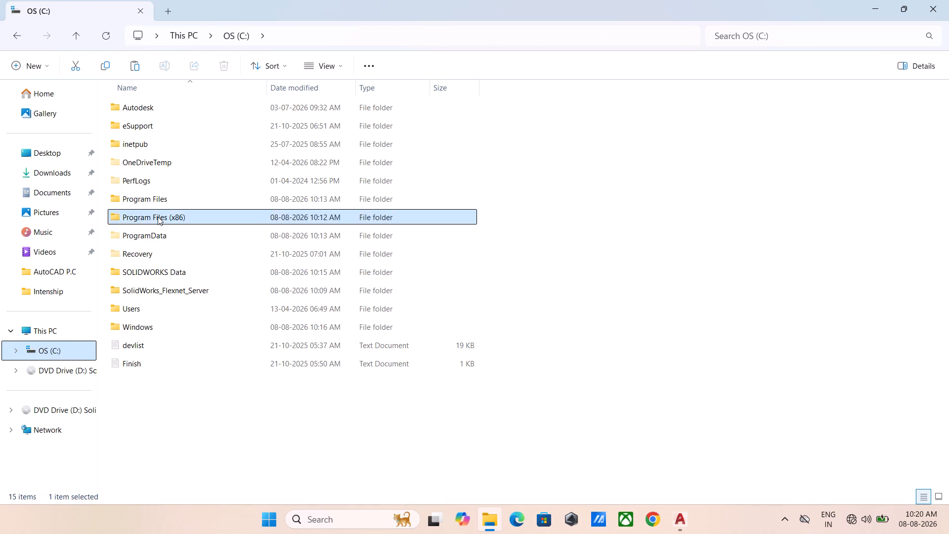
right_click(218, 430)
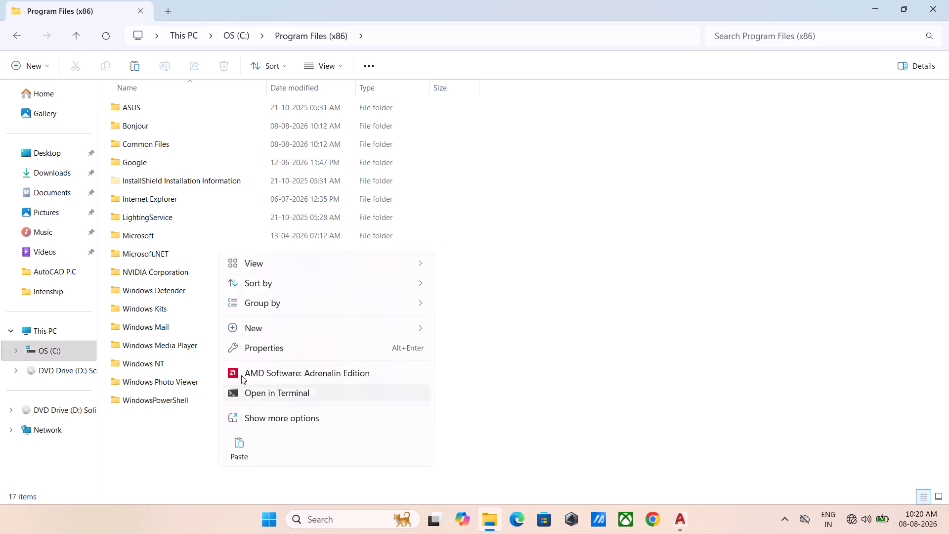
left_click(240, 456)
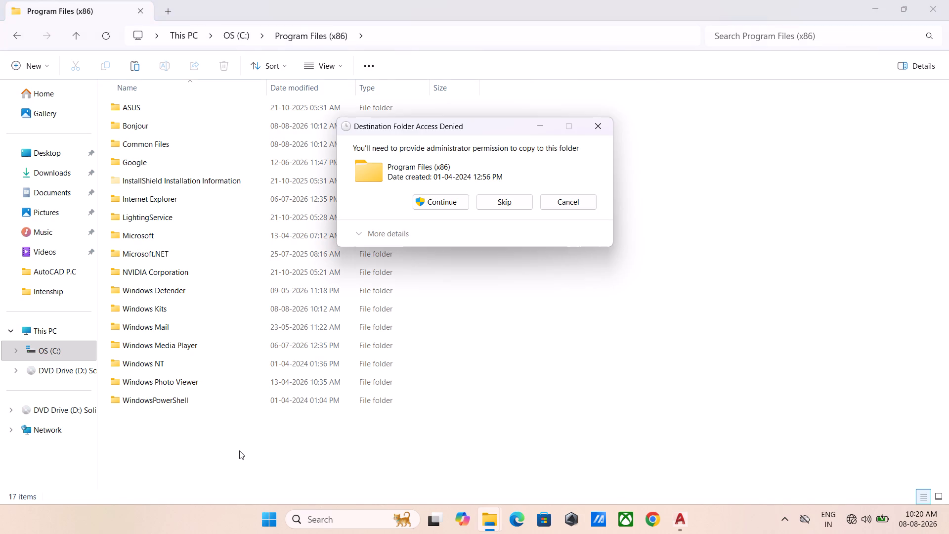
left_click(434, 201)
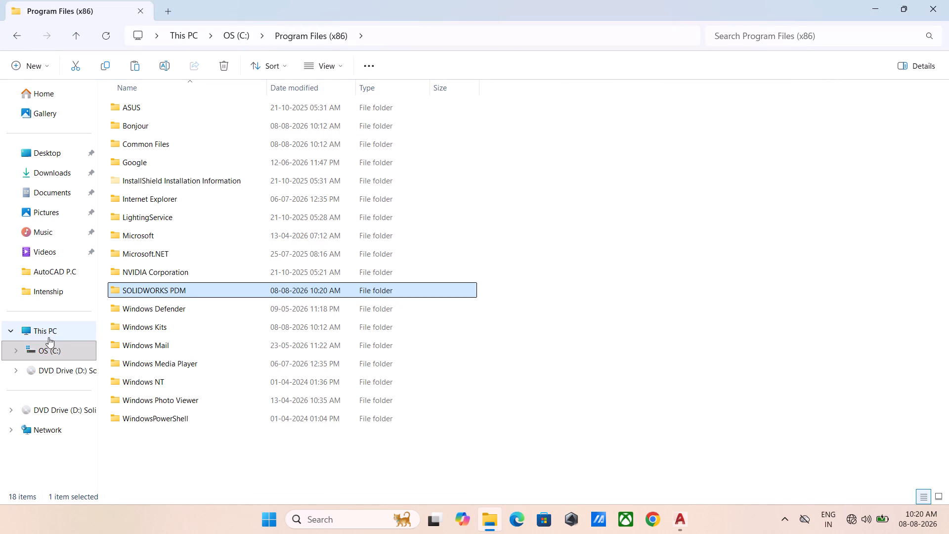
Merge the SolidSQUADLoaderEnabler entries from the nested _SolidSQUAD_ folder in Documents into the registry and close the folder window.
left_click(63, 193)
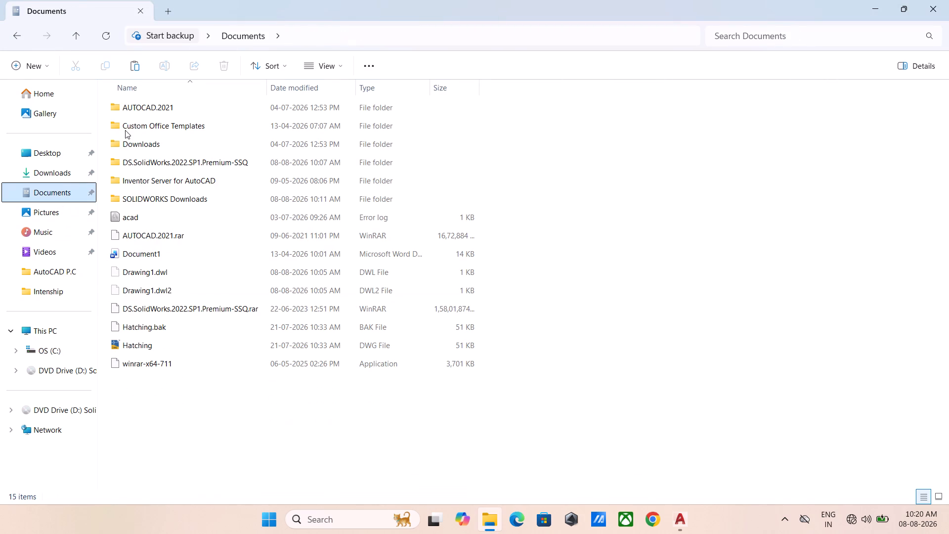
double_click(178, 160)
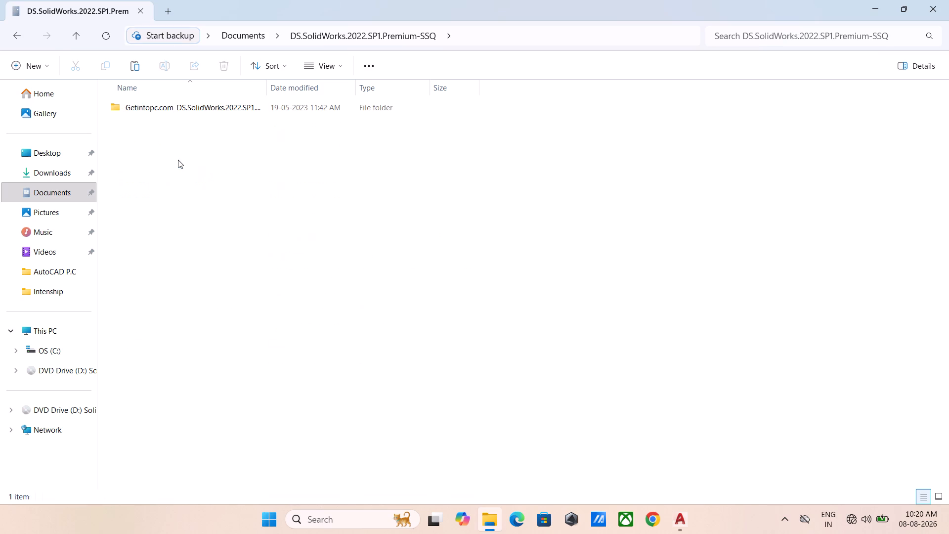
double_click(173, 110)
double_click(173, 110)
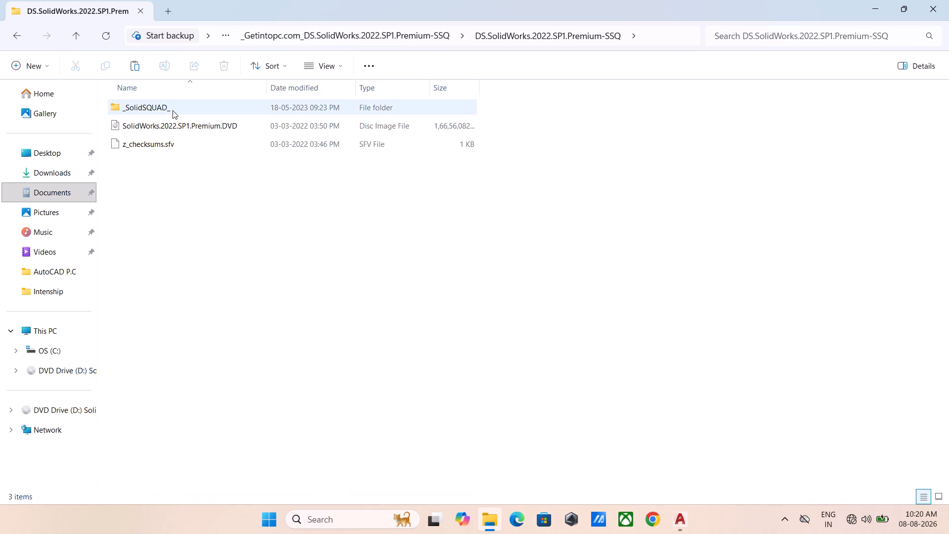
double_click(173, 110)
double_click(173, 110)
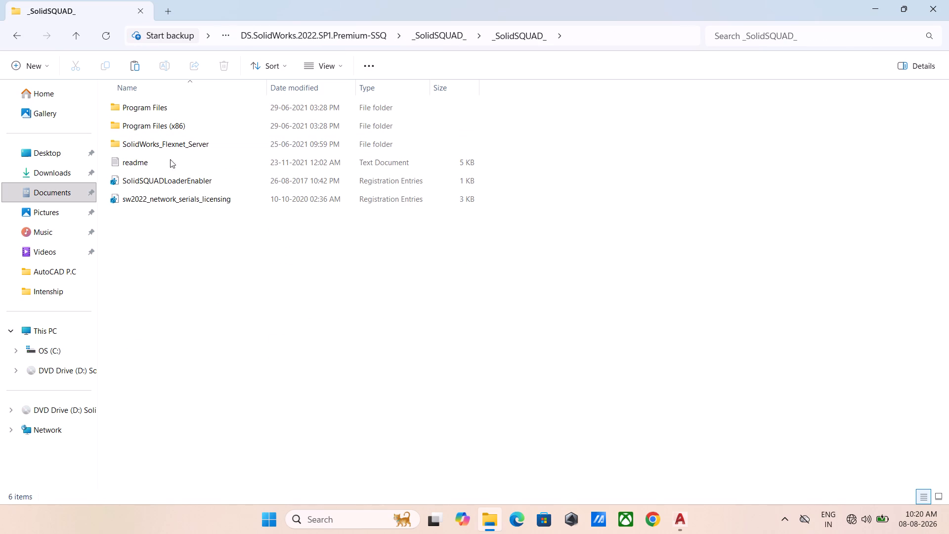
left_click(179, 178)
right_click(179, 178)
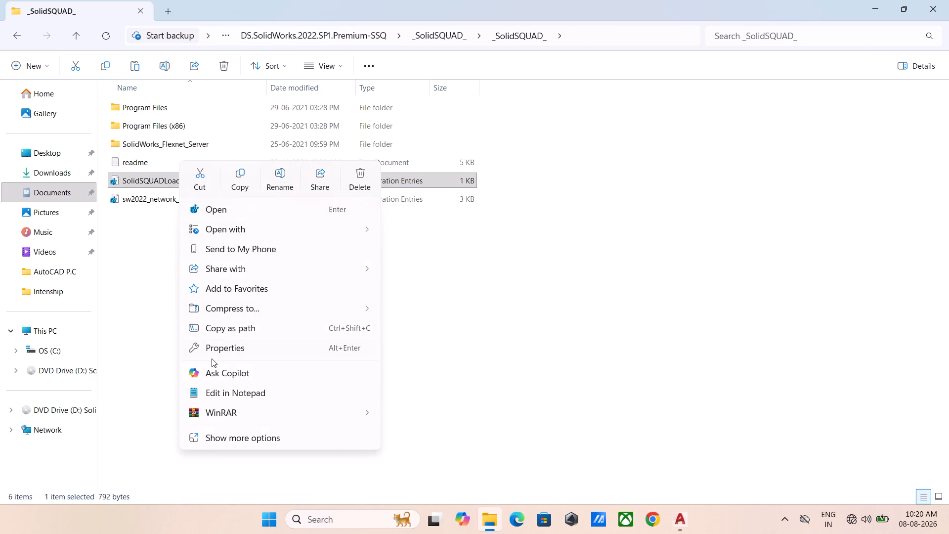
left_click(240, 441)
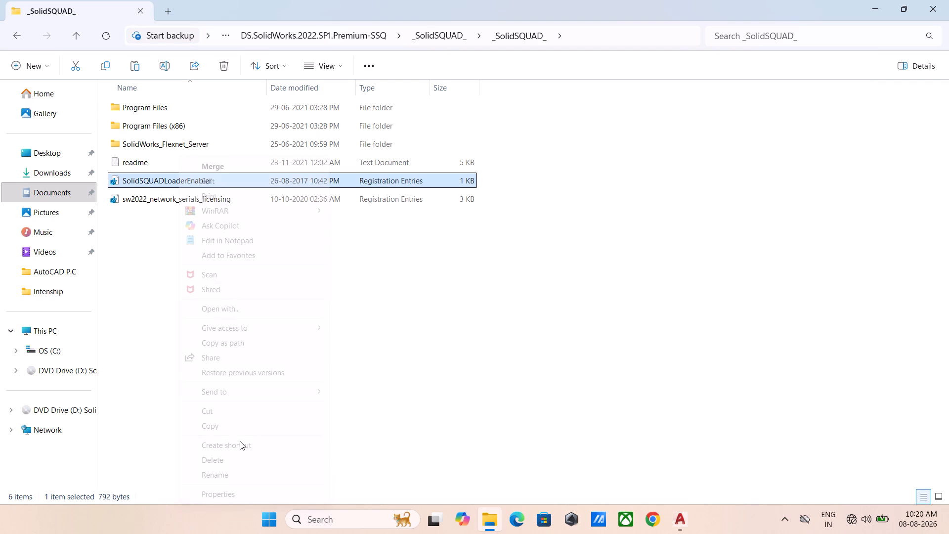
left_click(226, 167)
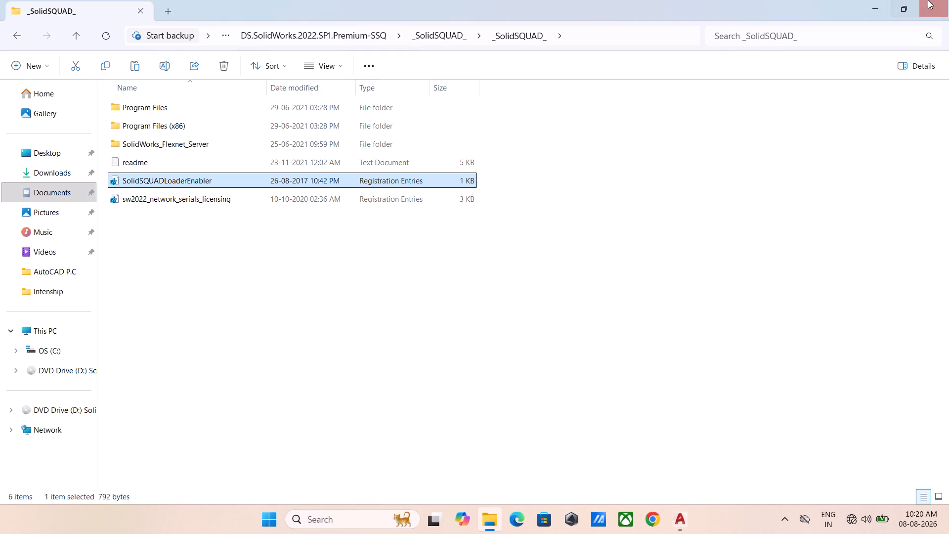
left_click(940, 5)
left_click(745, 150)
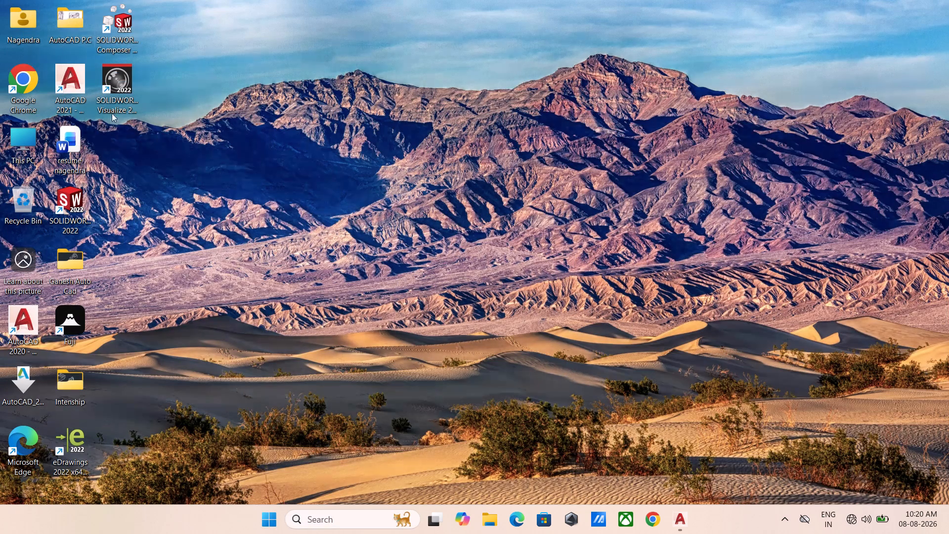
Launch SOLIDWORKS 2022 from the desktop and accept its license agreement.
double_click(61, 196)
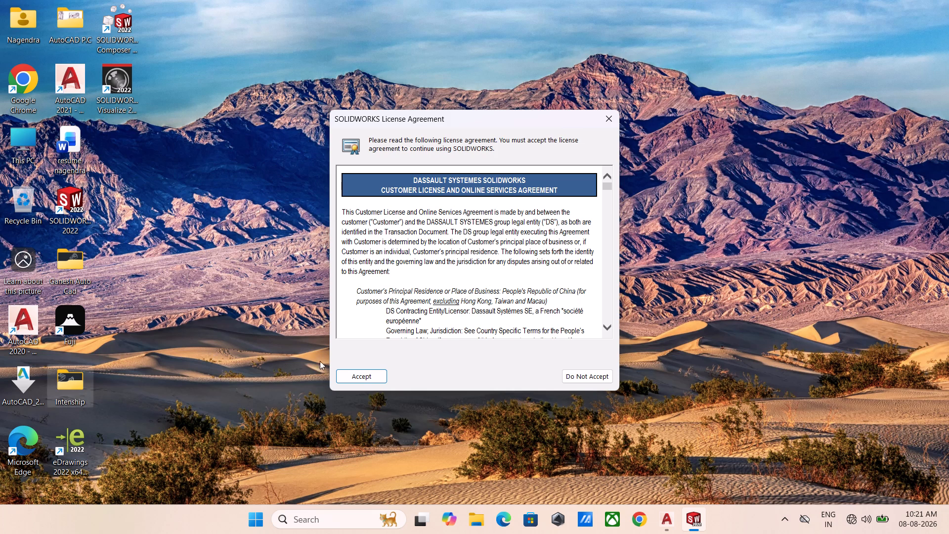
left_click(368, 373)
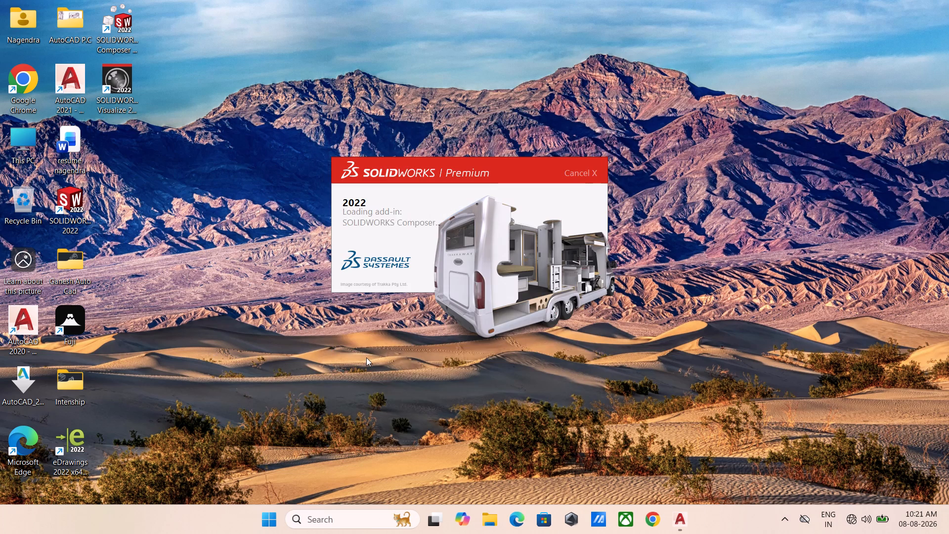
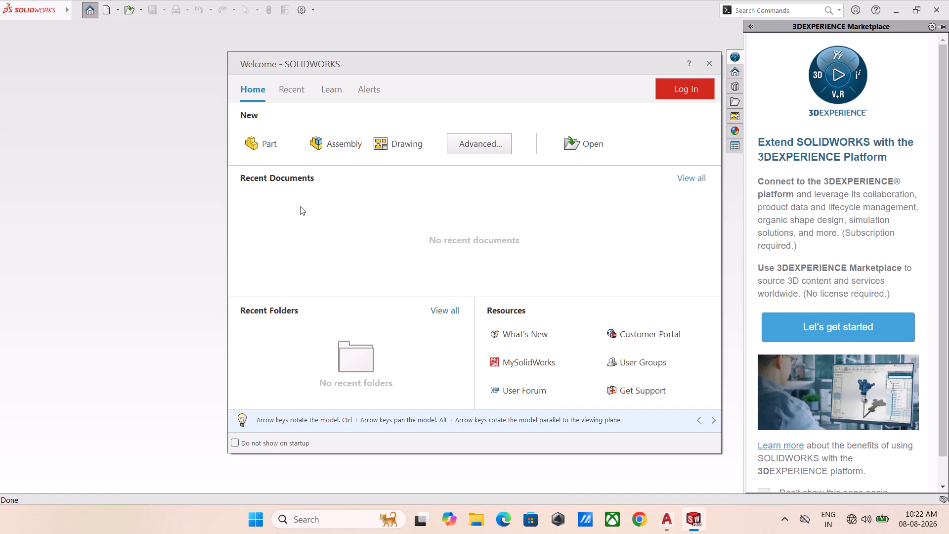
Create a new part with MMGS (millimeter, gram, second) units and the ISO dimension standard.
left_click(261, 136)
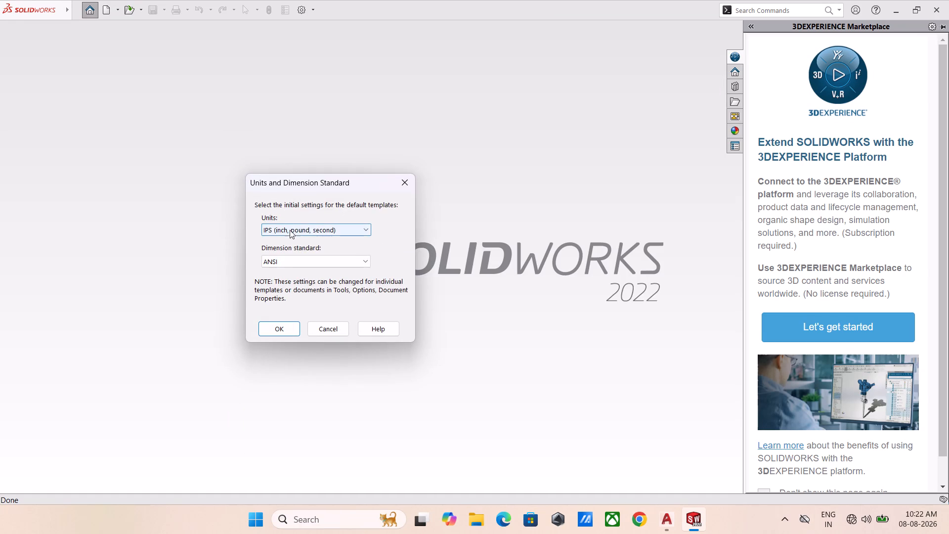
left_click(310, 231)
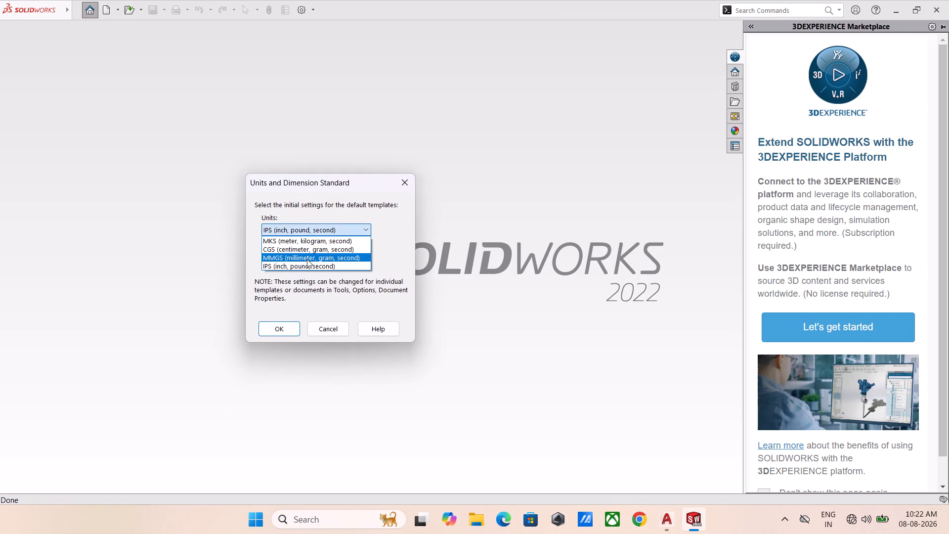
left_click(307, 259)
left_click(316, 264)
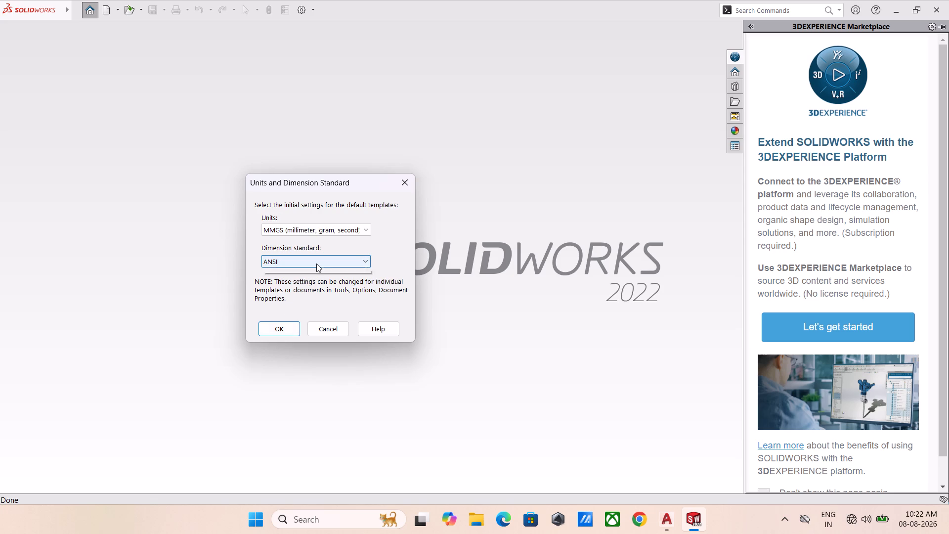
left_click(316, 263)
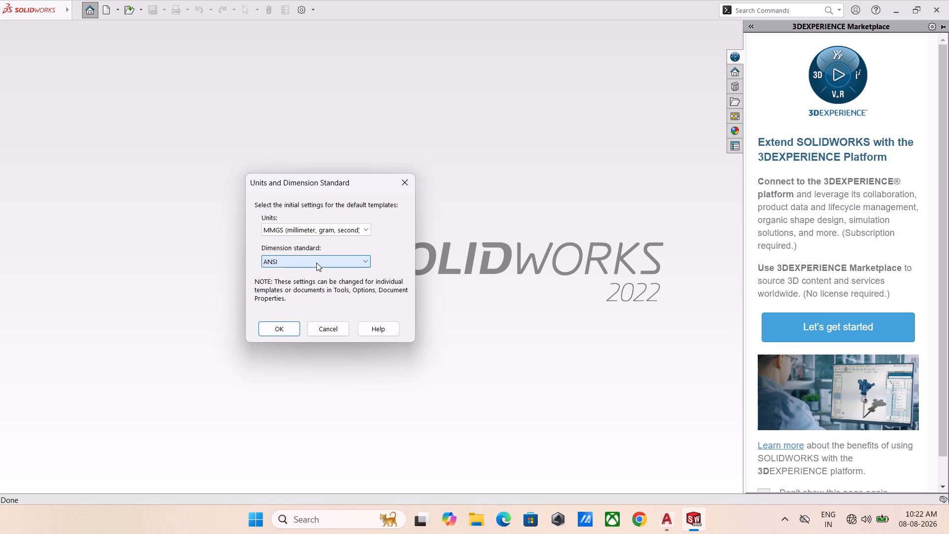
left_click(316, 263)
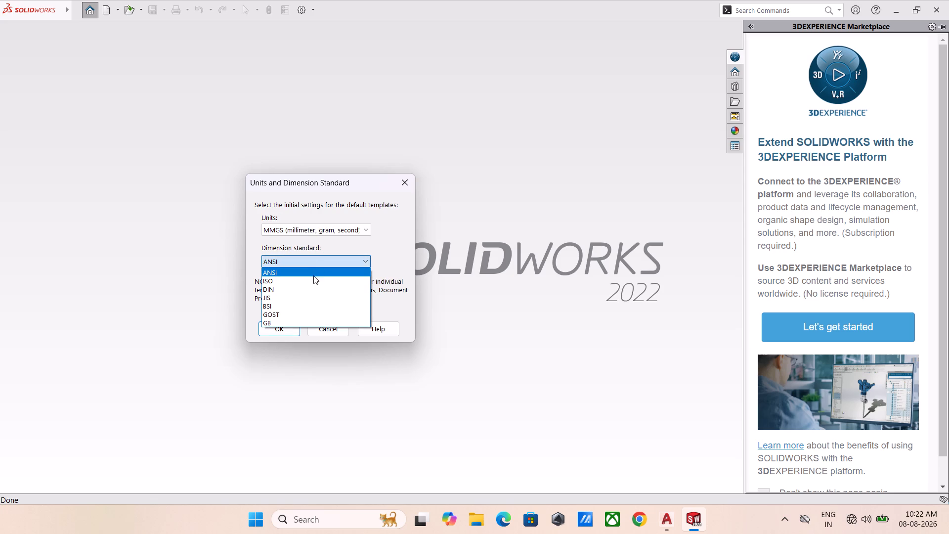
left_click(308, 280)
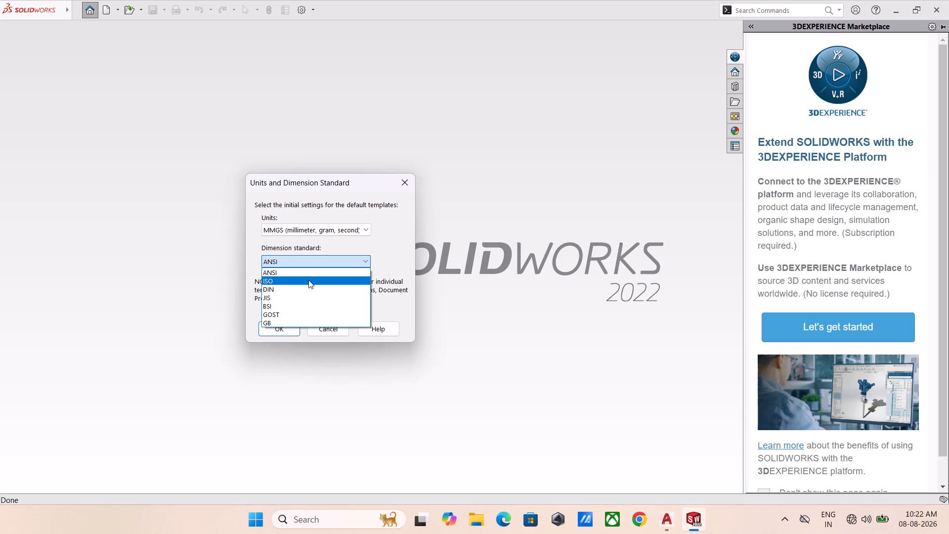
left_click(287, 336)
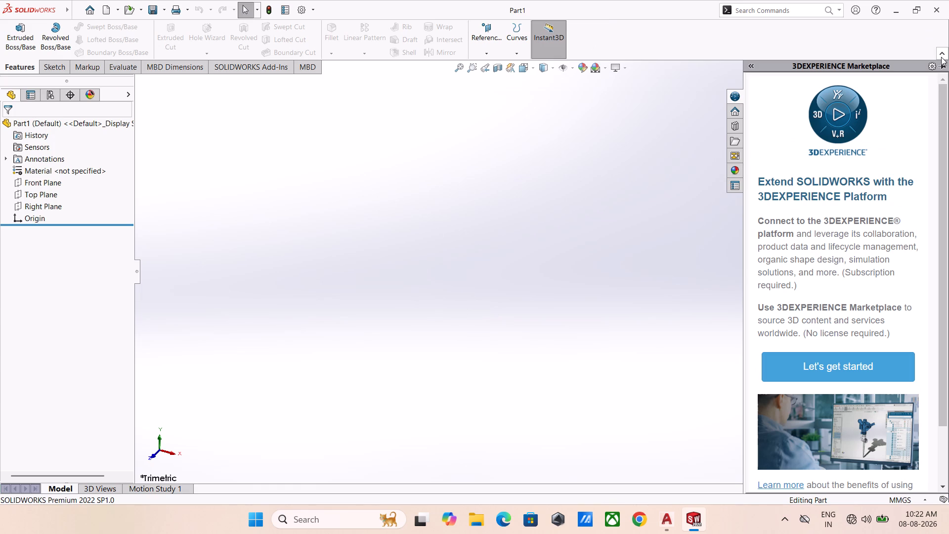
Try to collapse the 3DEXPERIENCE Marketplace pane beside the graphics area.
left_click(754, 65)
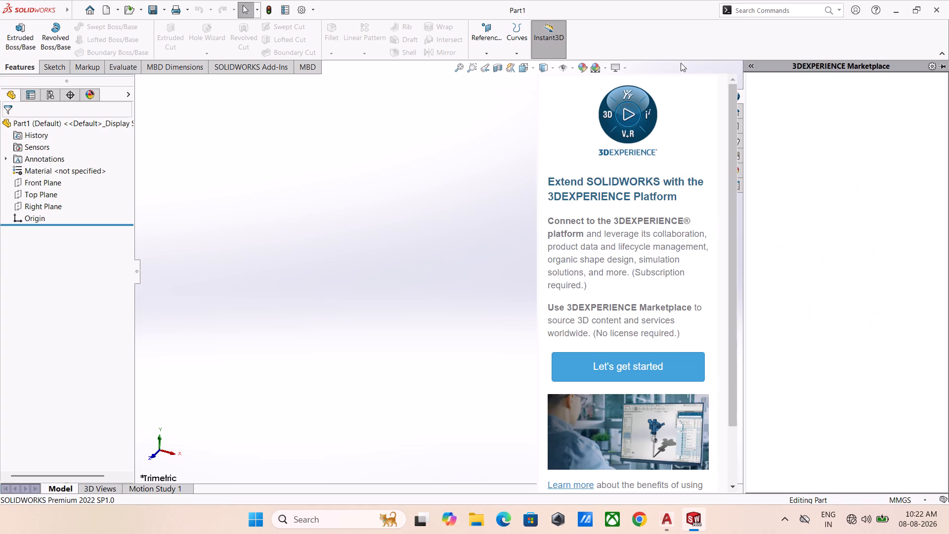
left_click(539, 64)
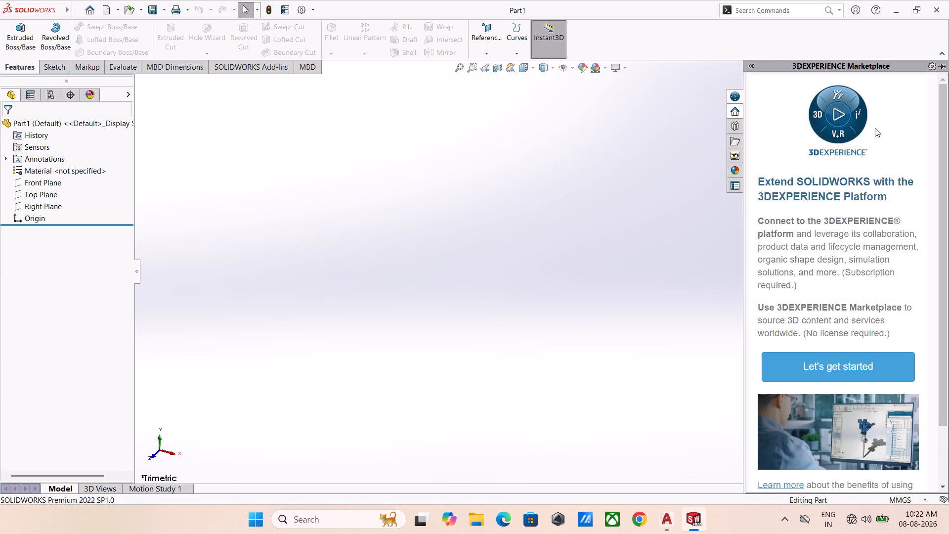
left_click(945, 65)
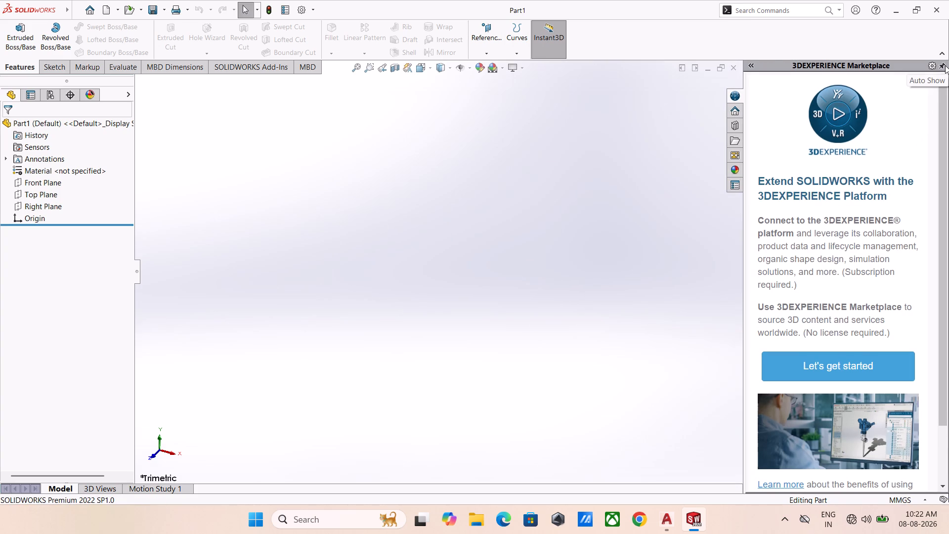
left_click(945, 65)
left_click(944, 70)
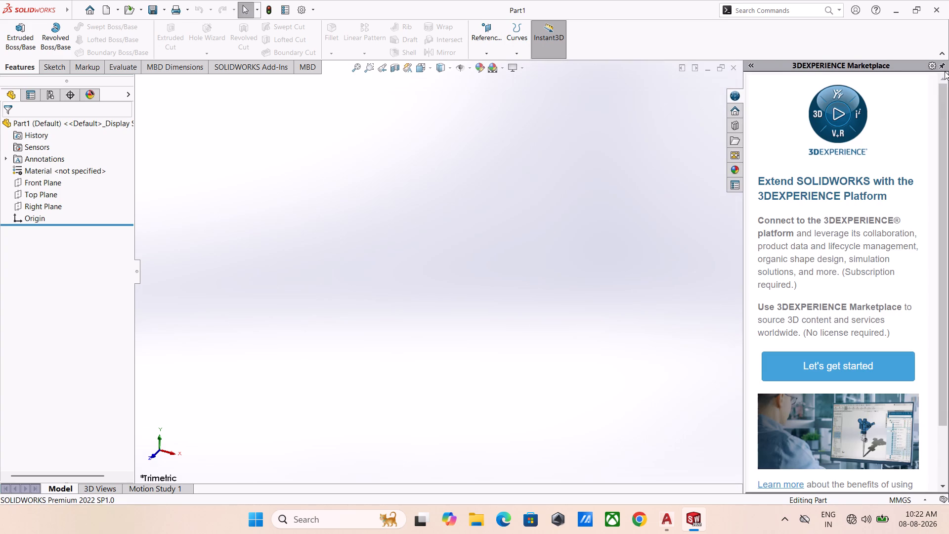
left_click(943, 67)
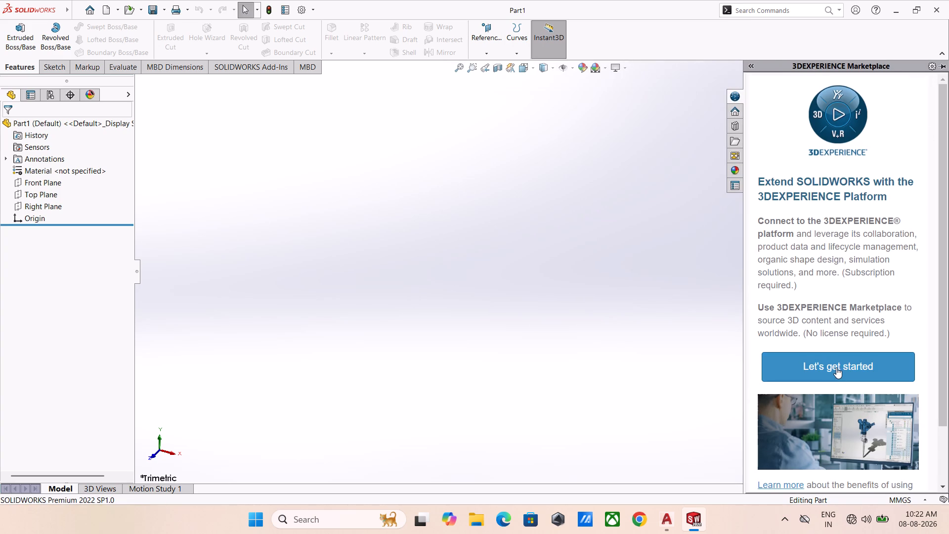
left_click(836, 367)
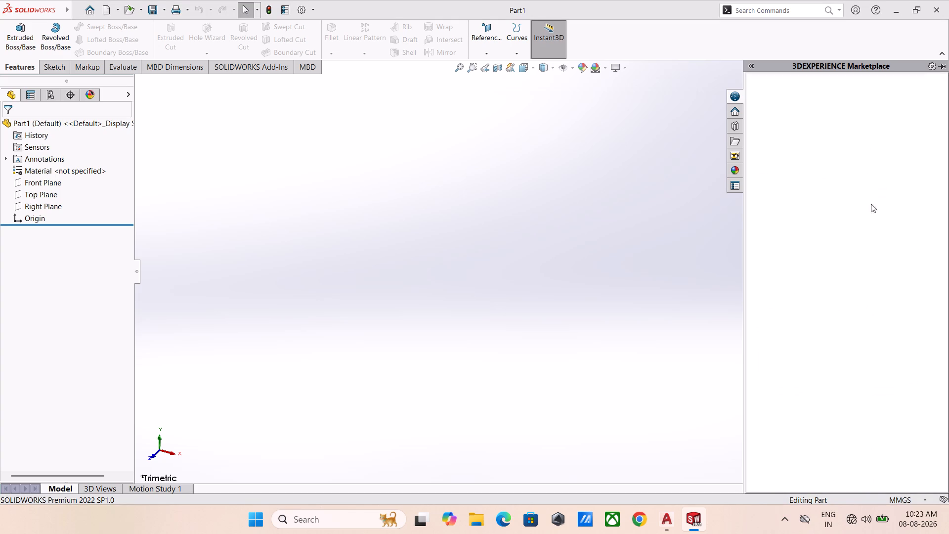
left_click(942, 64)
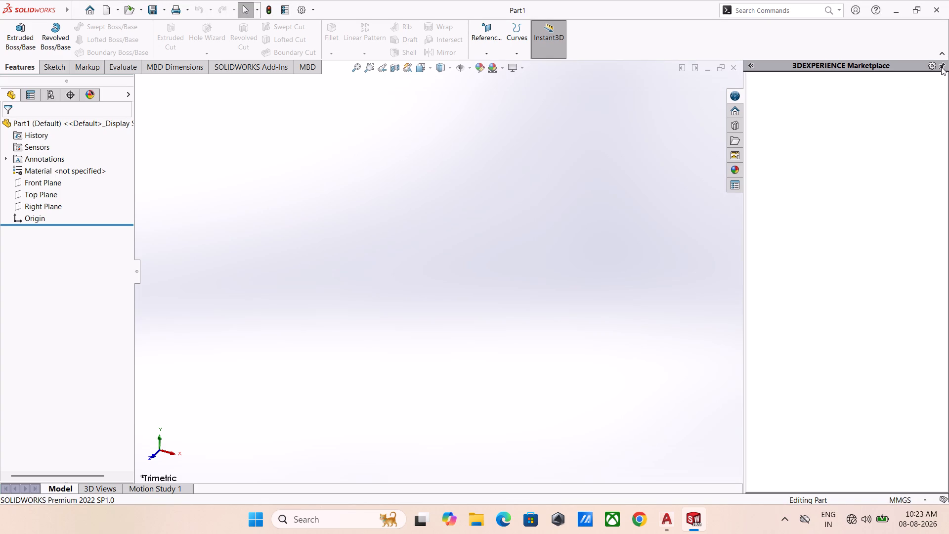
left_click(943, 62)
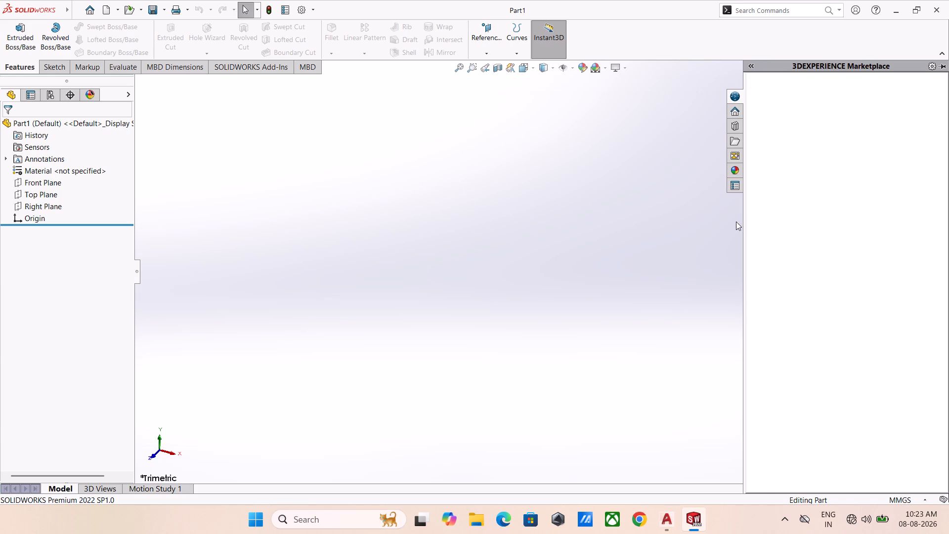
Narrow the 3DEXPERIENCE Marketplace pane to a thin strip to enlarge the graphics area.
left_click_drag(744, 221, 827, 213)
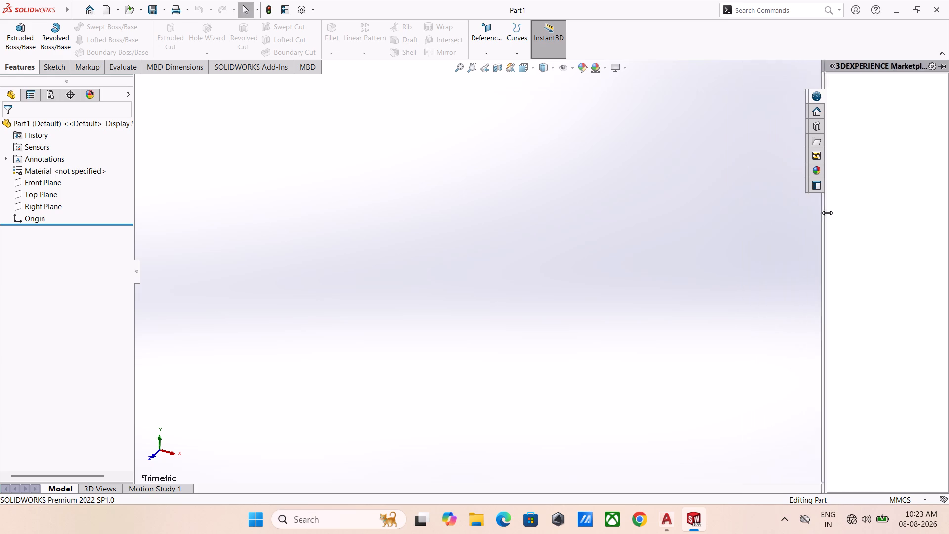
left_click_drag(827, 213, 909, 209)
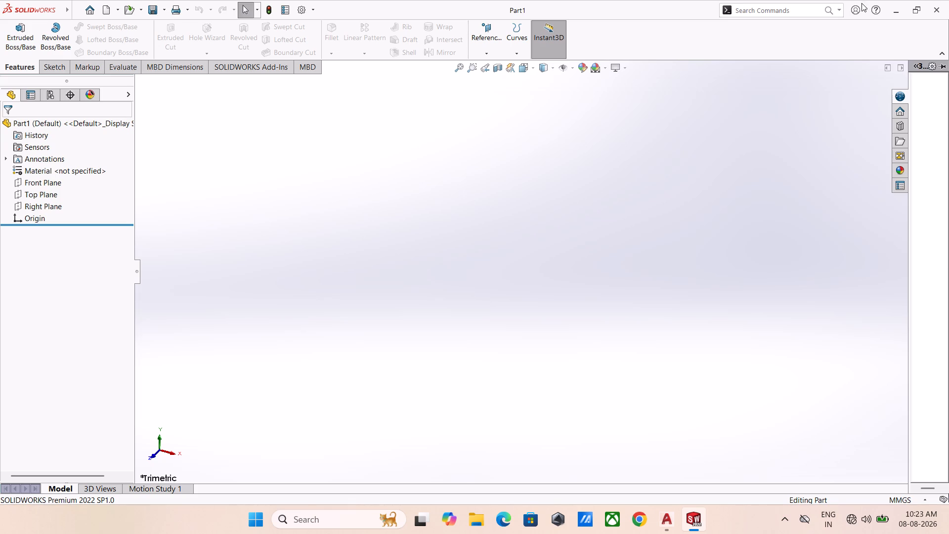
Minimize SOLIDWORKS and launch Fuji from its desktop shortcut.
left_click(897, 6)
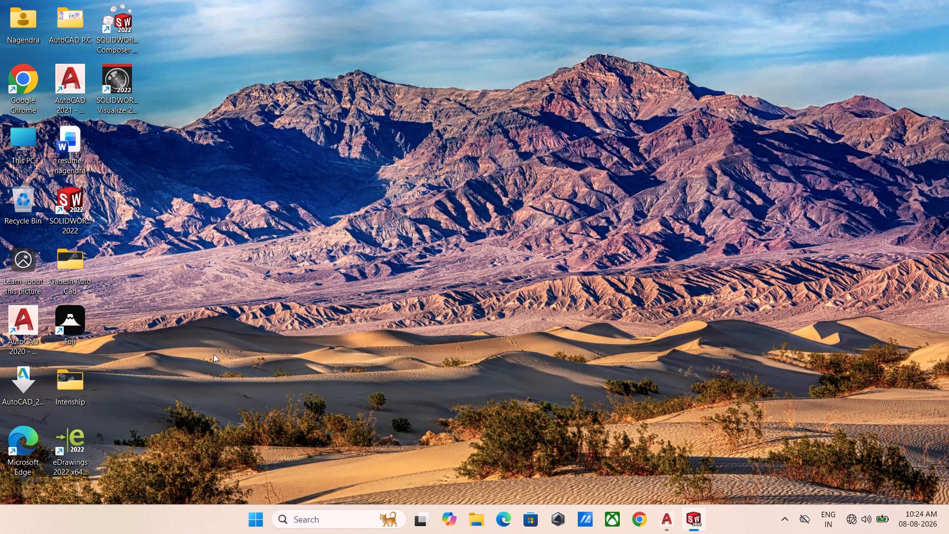
left_click(75, 324)
left_click(71, 320)
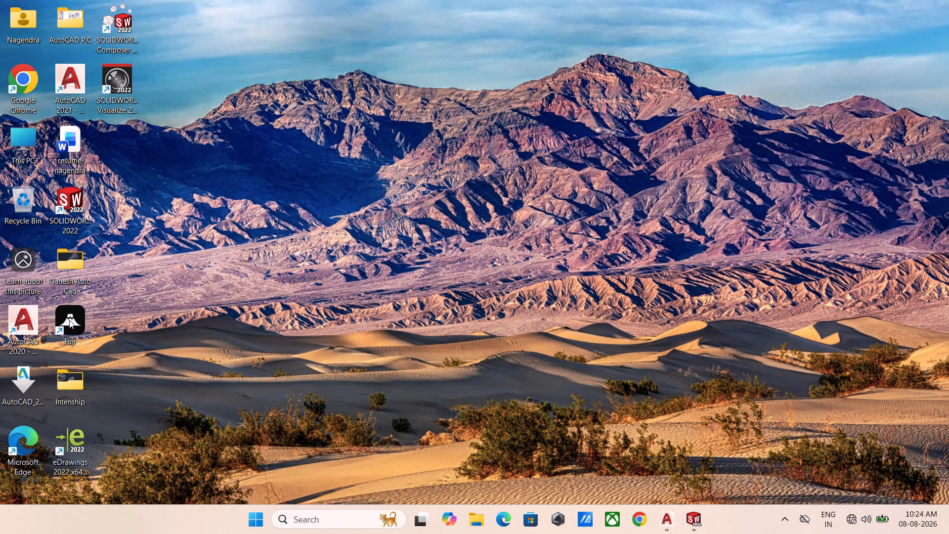
left_click(94, 324)
double_click(79, 322)
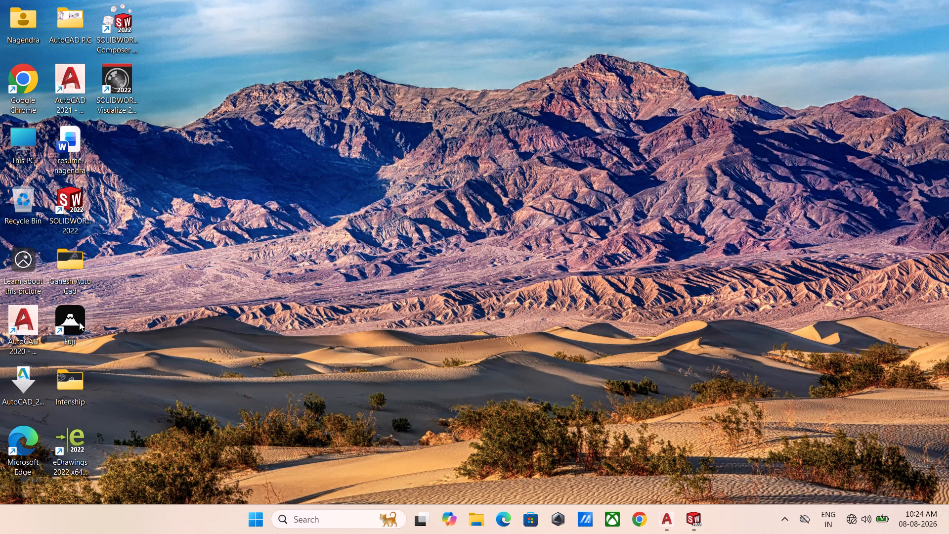
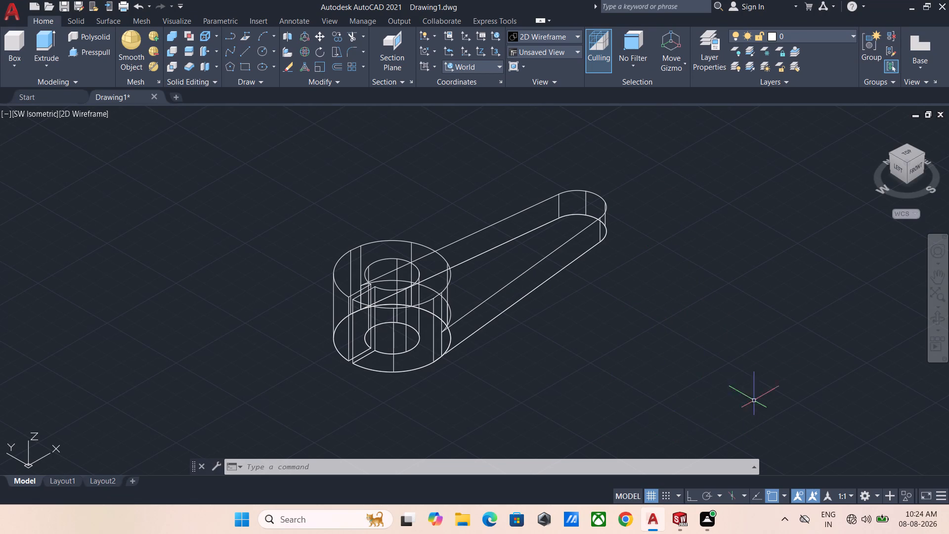
Switch to AutoCAD's Top view of the lever arm model.
left_click(904, 150)
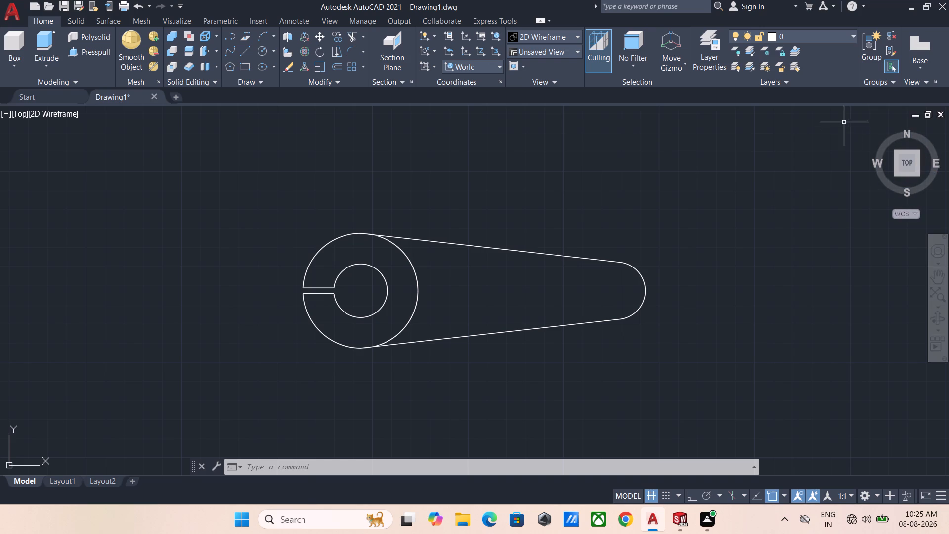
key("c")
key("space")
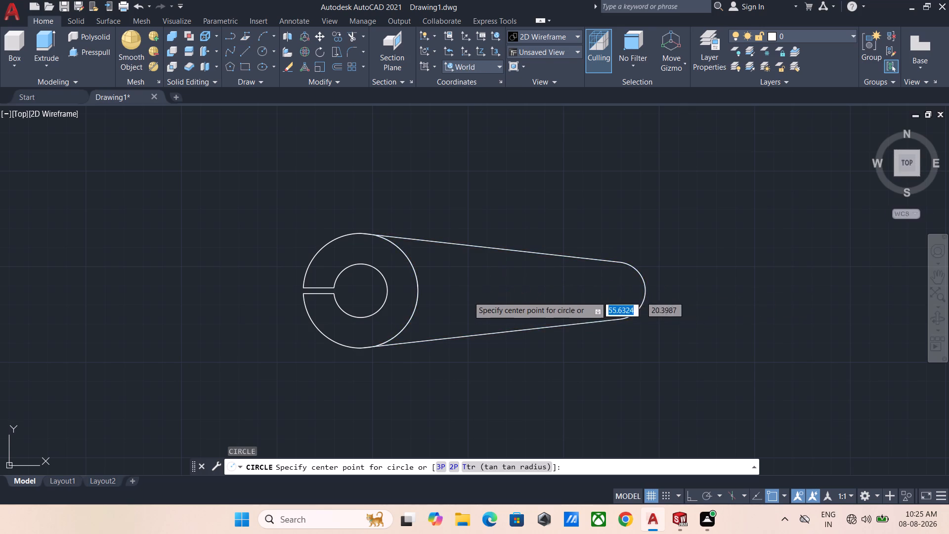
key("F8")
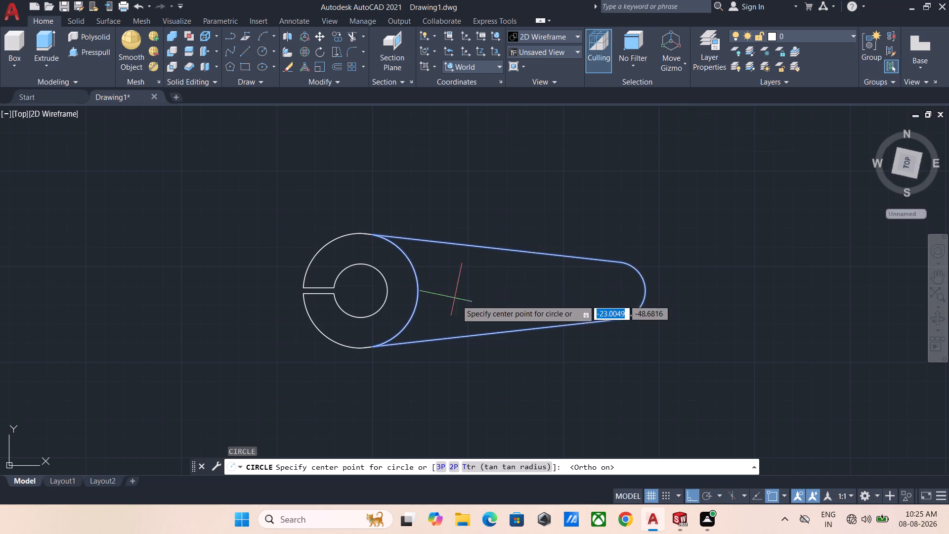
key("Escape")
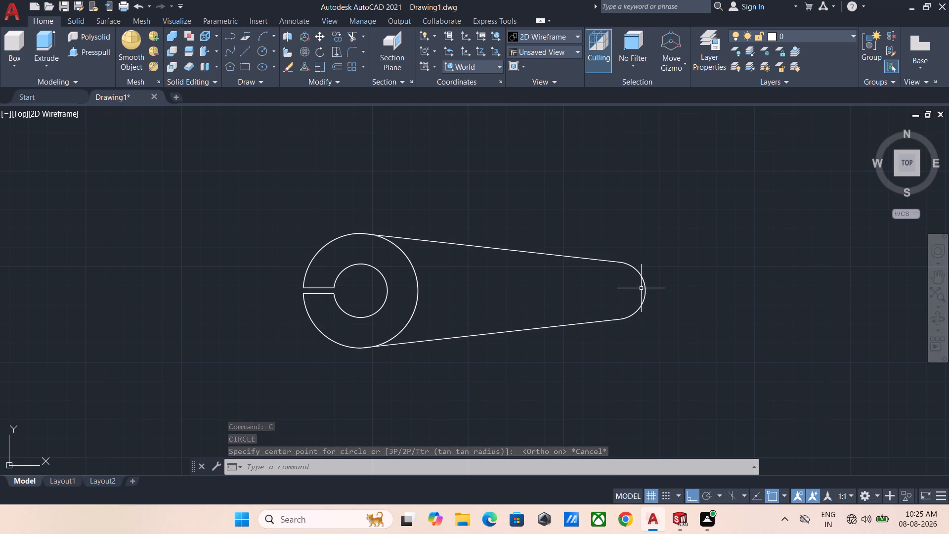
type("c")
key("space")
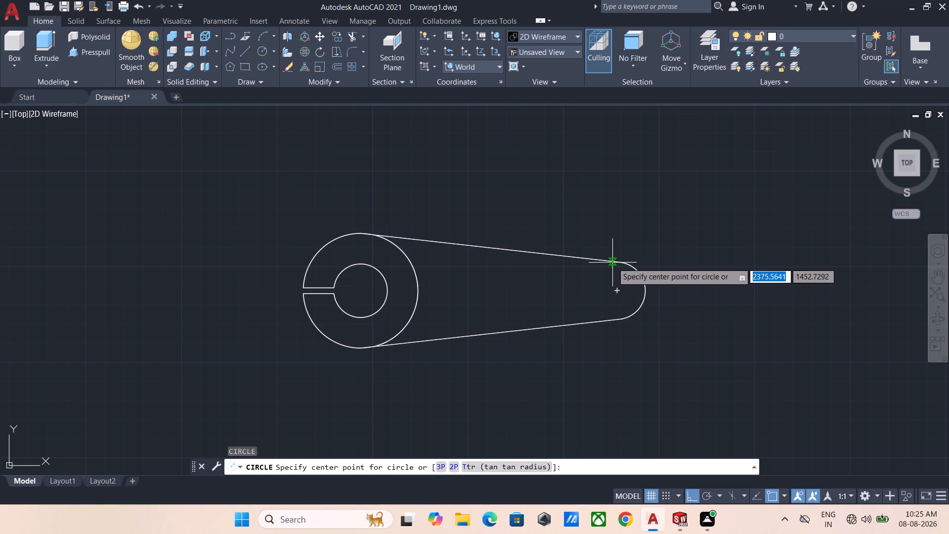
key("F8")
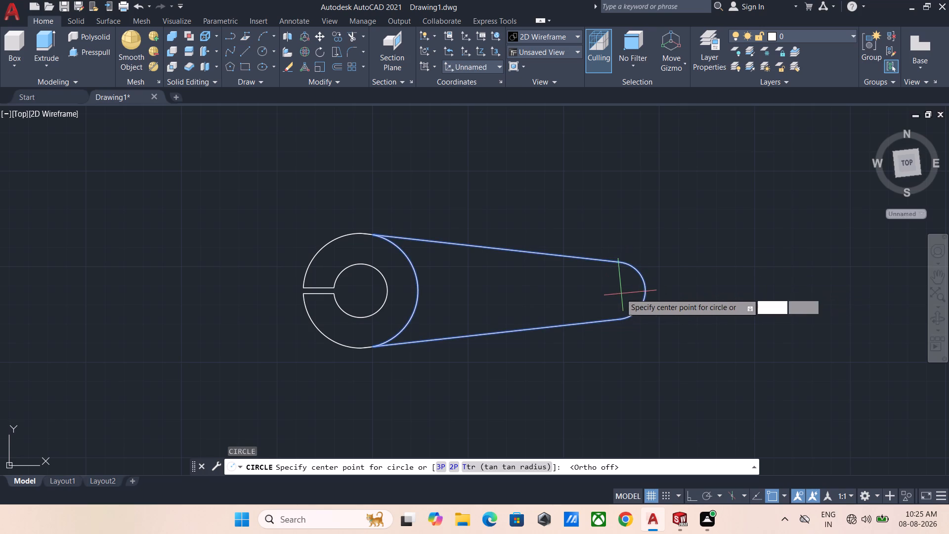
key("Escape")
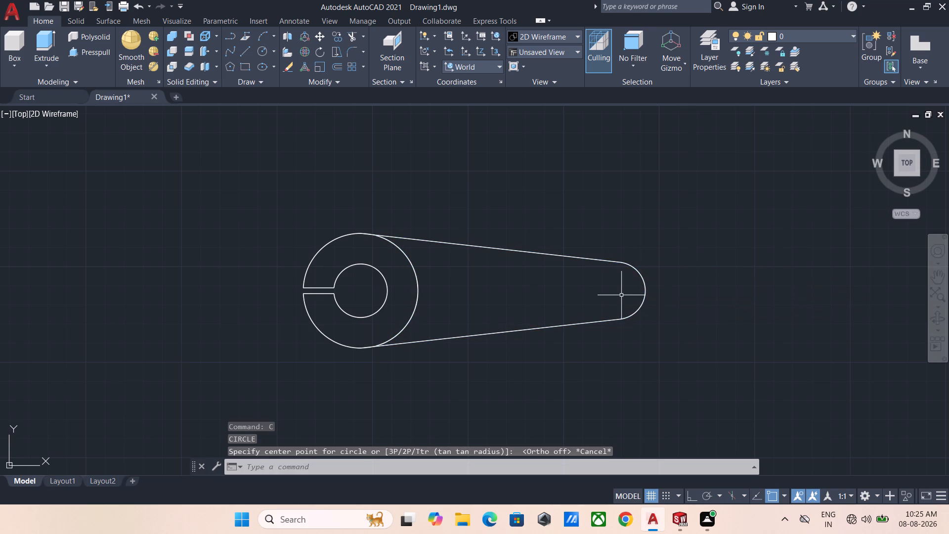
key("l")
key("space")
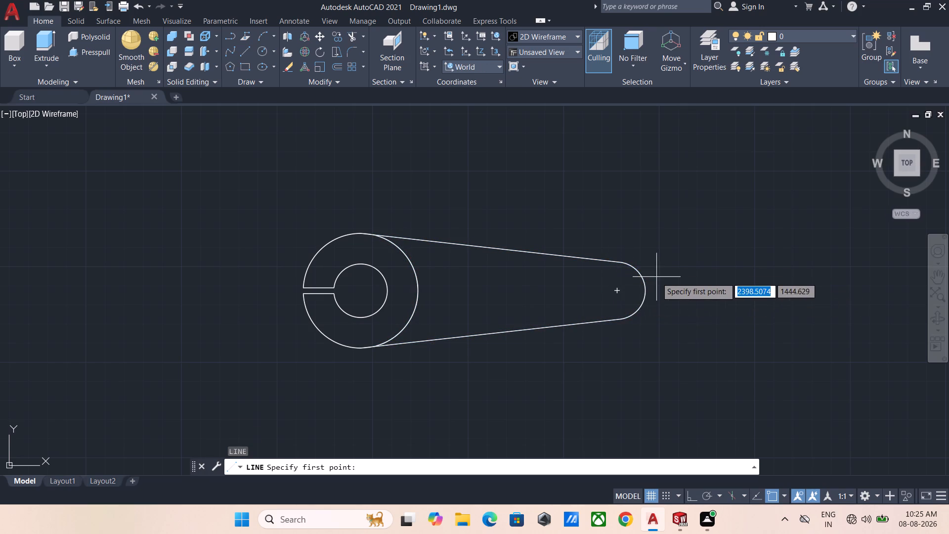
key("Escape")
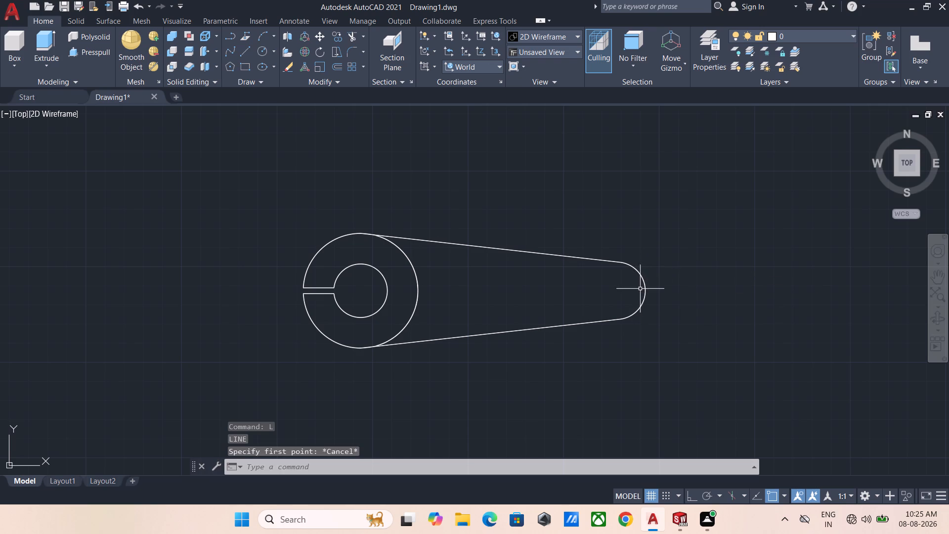
With ortho on, draw a horizontal construction line from the hub's bore centre to the centre of the arm's rounded end.
scroll(637, 289, "up", 1)
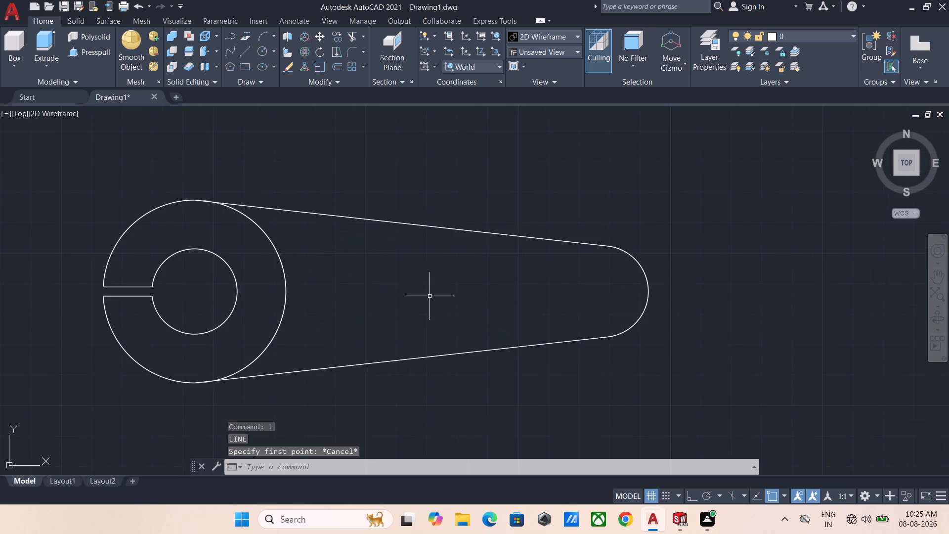
type("l")
key("space")
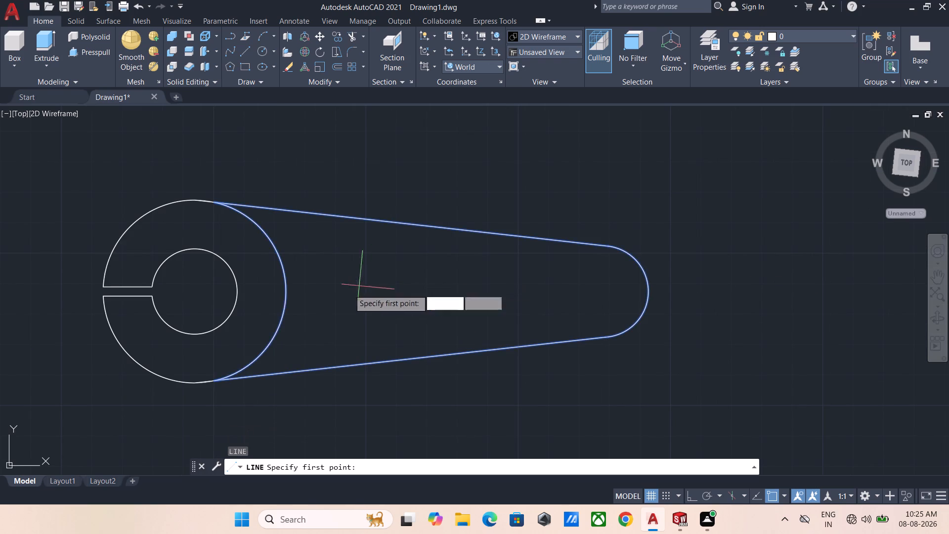
left_click(194, 292)
key("F8")
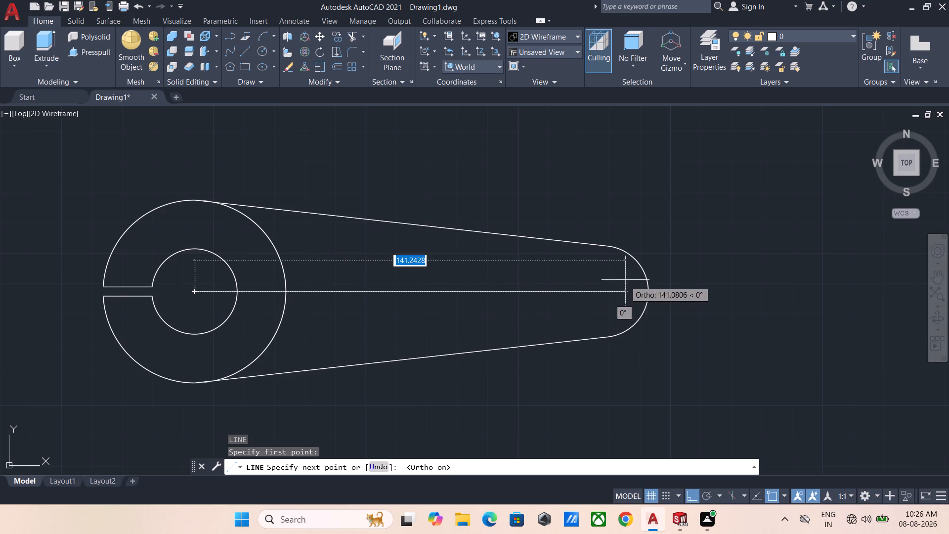
left_click(604, 293)
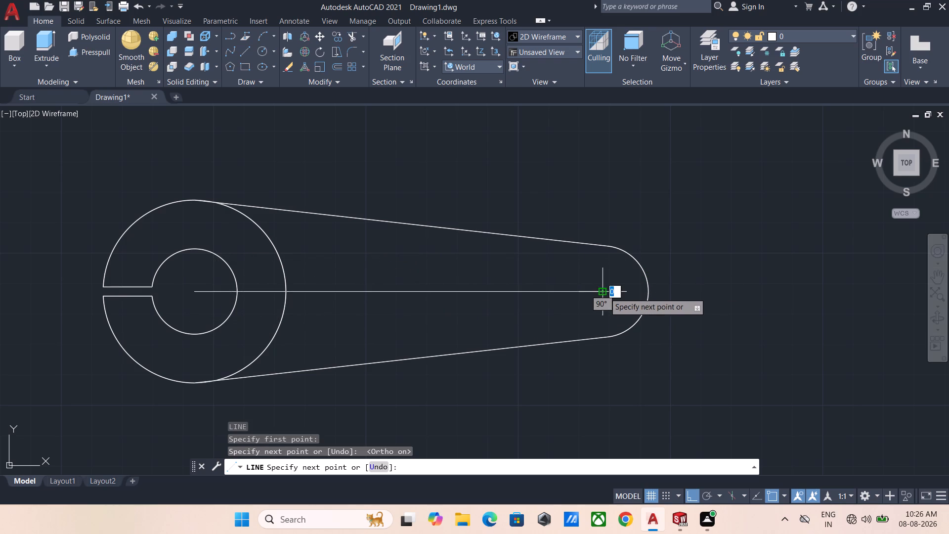
key("Escape")
Draw a circle of radius 6 centred on the construction line's endpoint in the arm's rounded end.
key("c")
key("space")
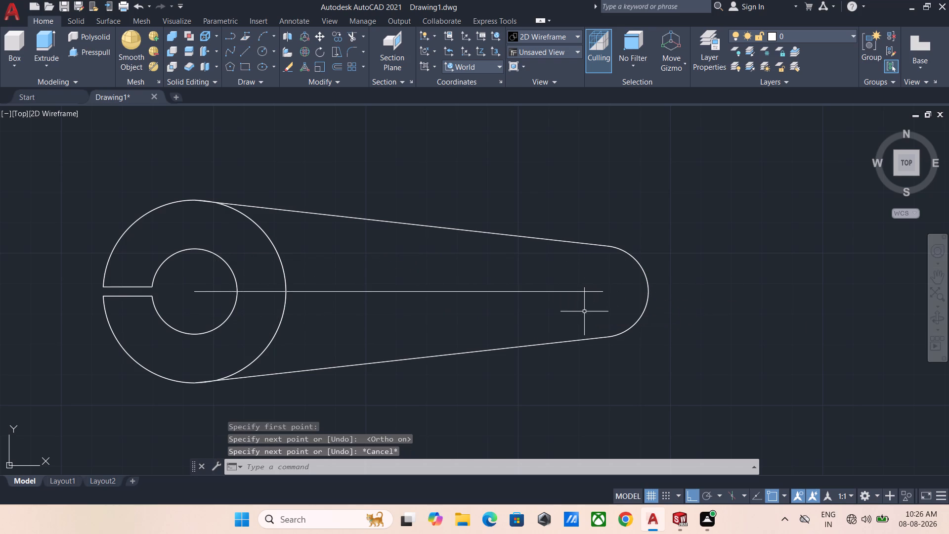
left_click(603, 293)
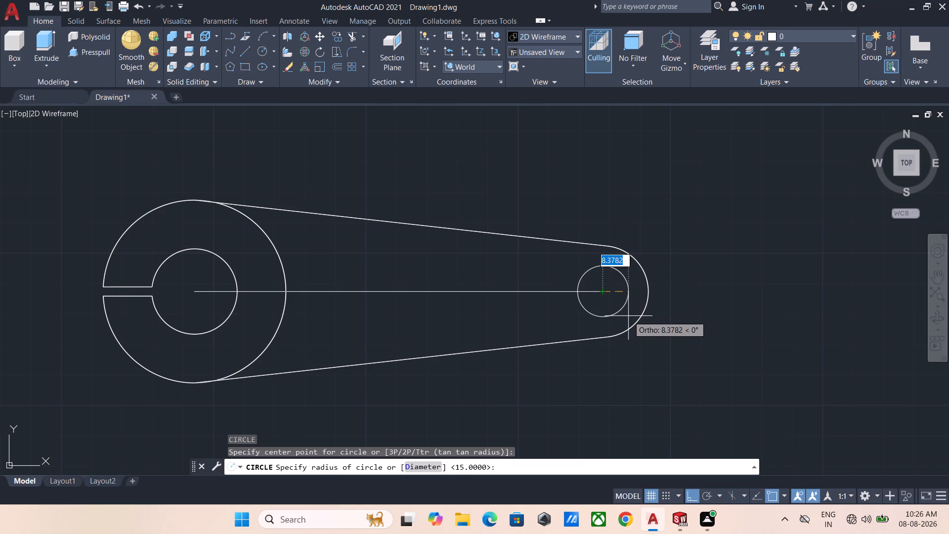
key("6")
key("Return")
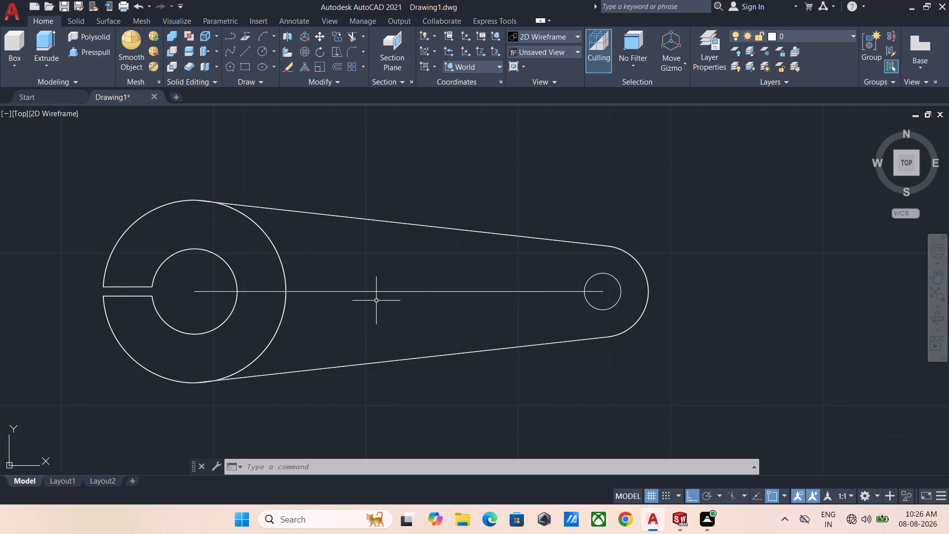
Delete the horizontal construction line between the hub and the arm's rounded end.
left_click(541, 292)
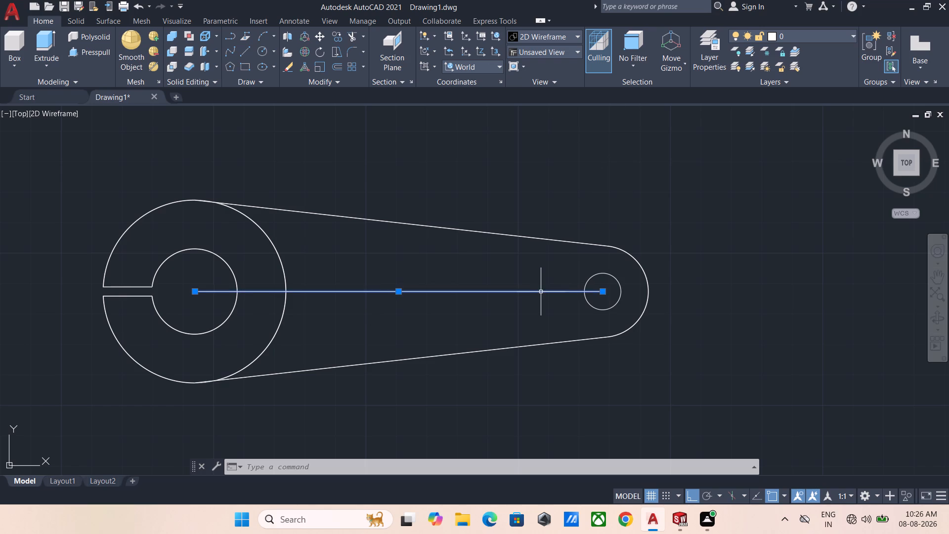
key("Delete")
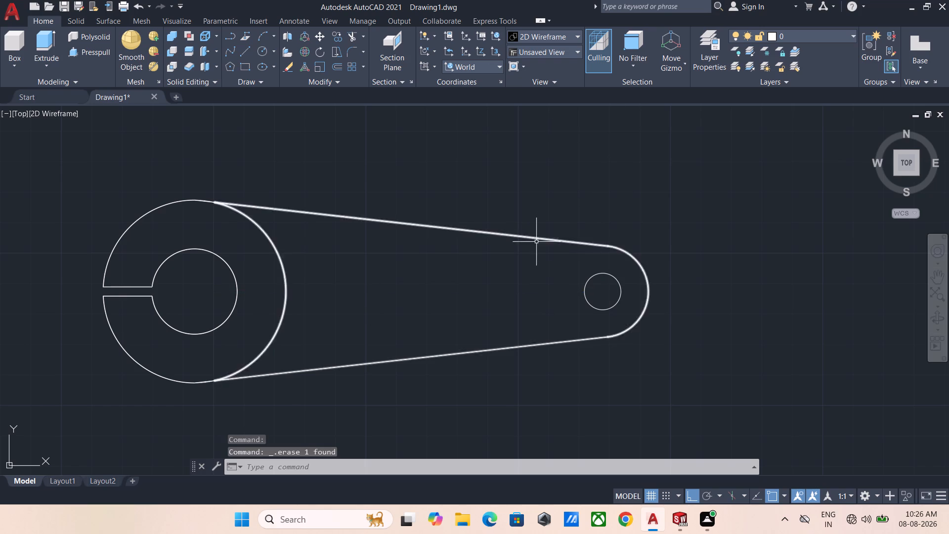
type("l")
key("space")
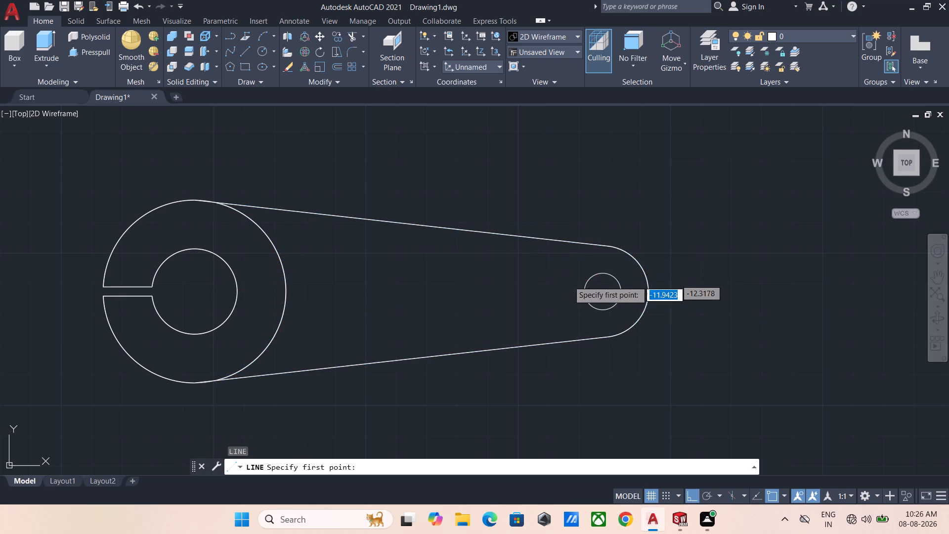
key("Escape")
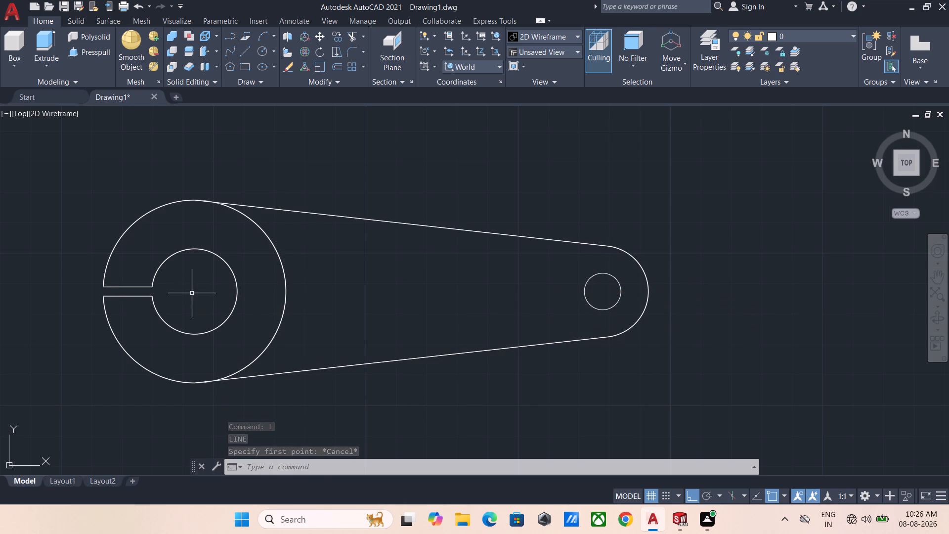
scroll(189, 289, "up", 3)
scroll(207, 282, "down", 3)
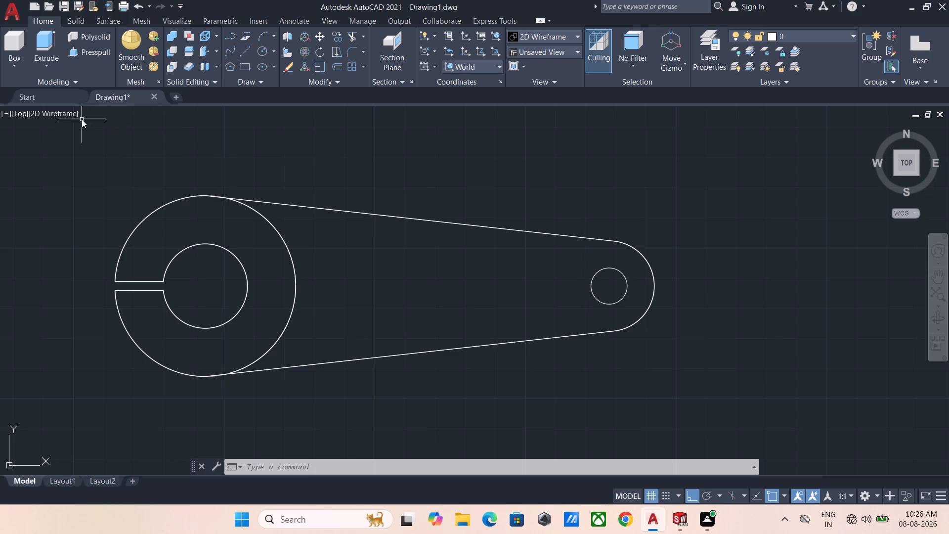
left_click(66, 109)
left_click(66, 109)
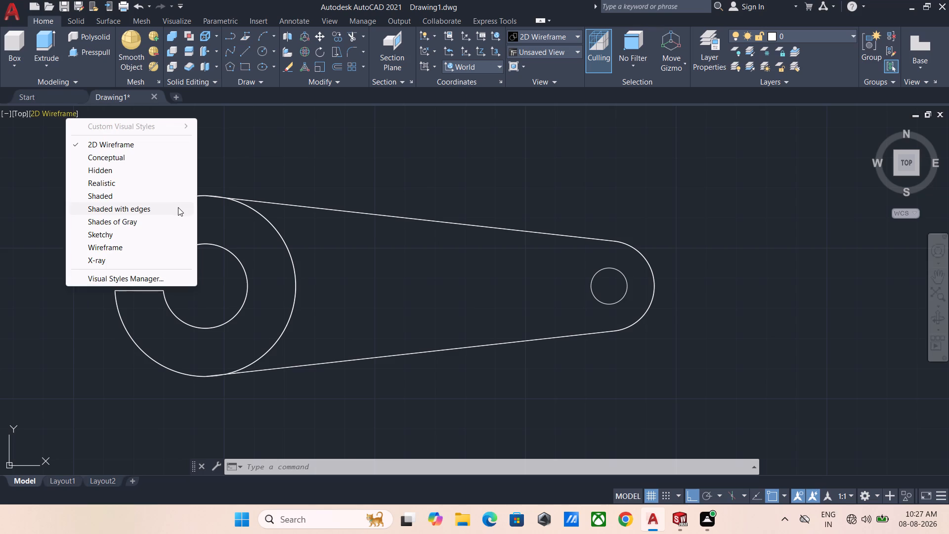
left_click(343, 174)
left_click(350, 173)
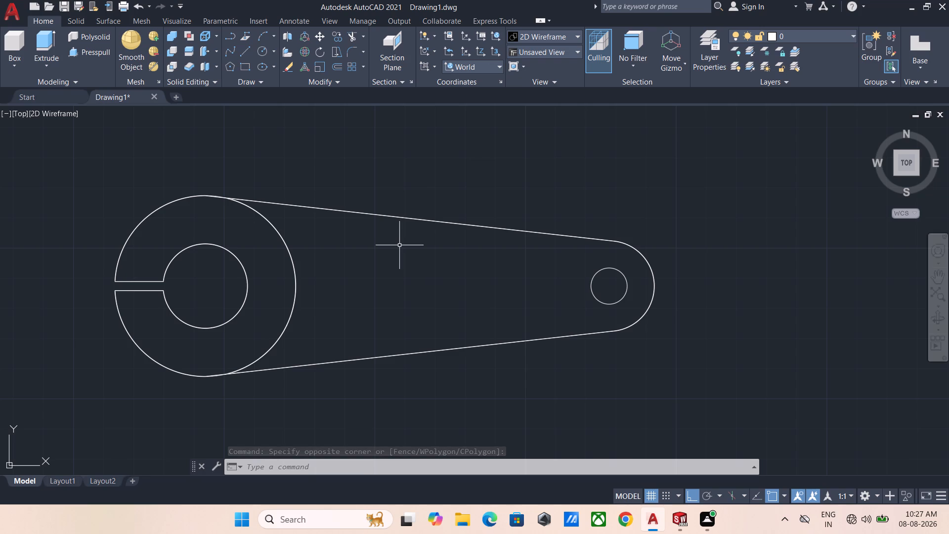
Copy the small circle at the arm's rounded end horizontally 60 units toward the hub, using its centre as base point.
left_click(593, 280)
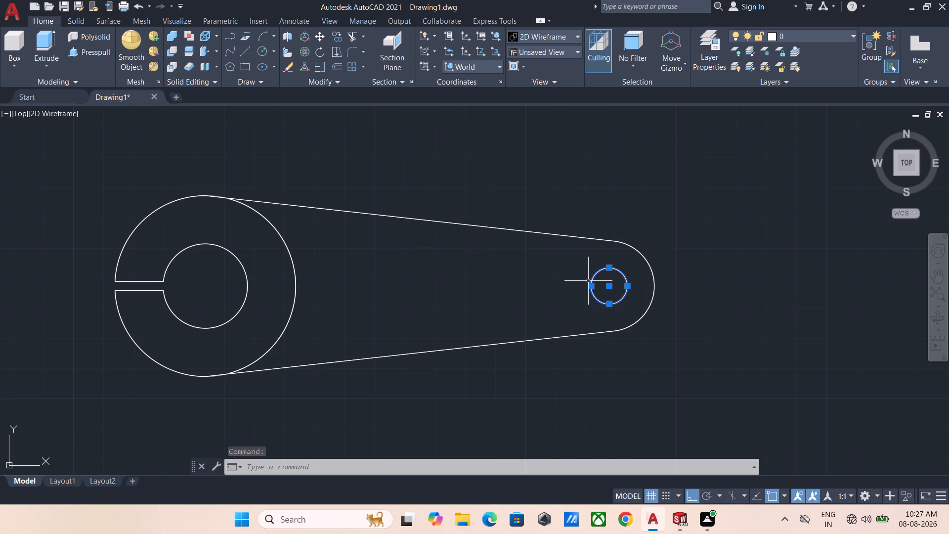
key("c")
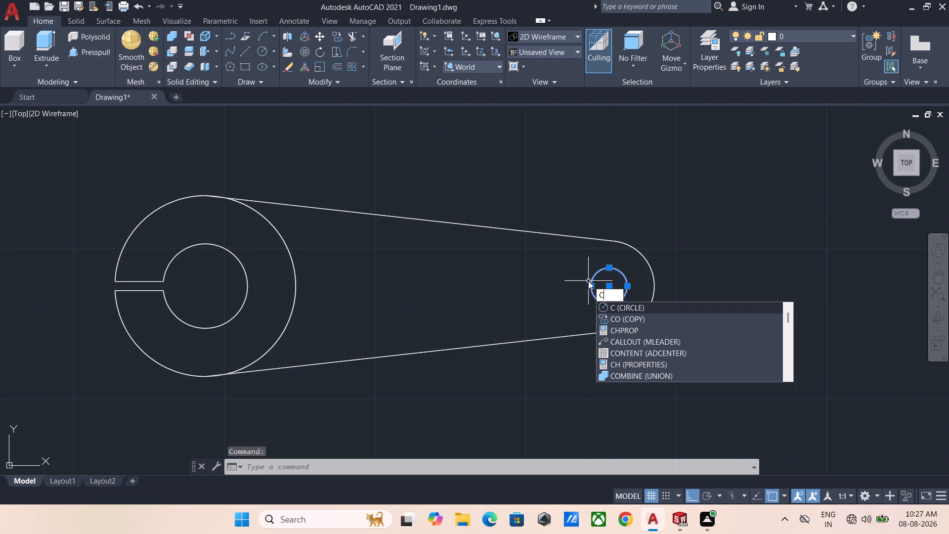
type("o")
key("space")
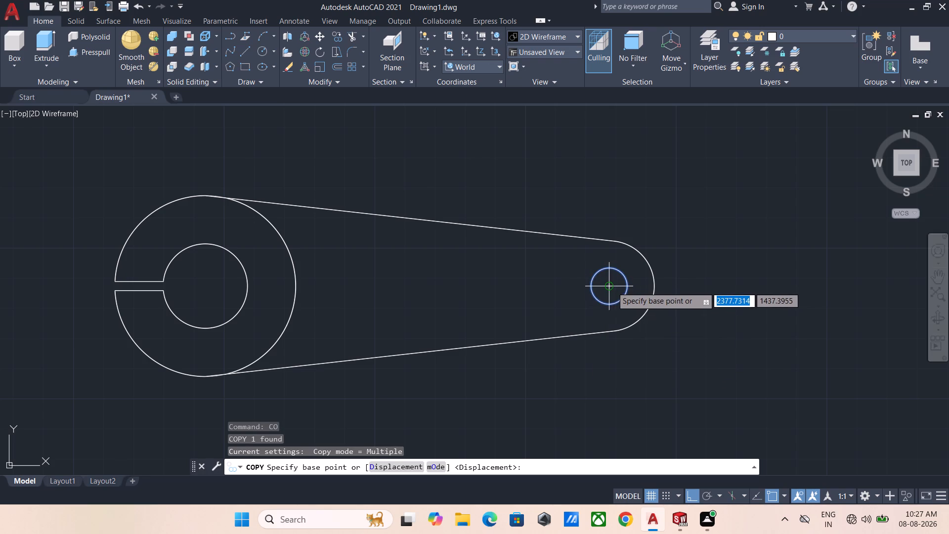
left_click(612, 287)
key("6")
key("0")
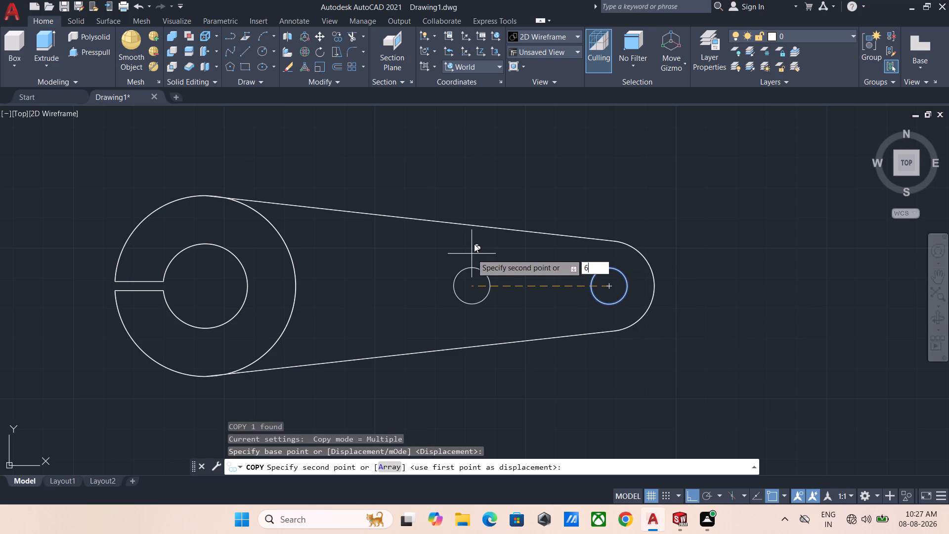
key("Return")
key("Escape")
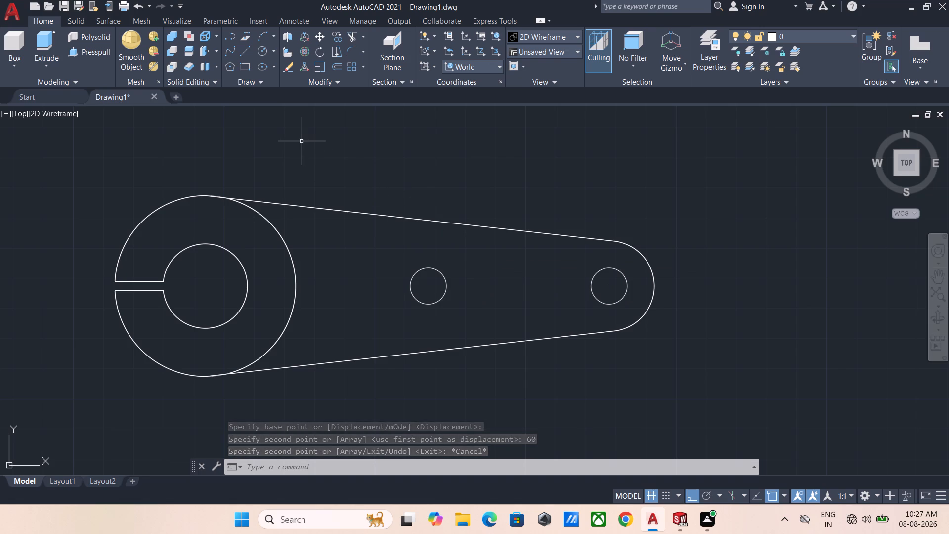
Join the two small circles with horizontal lines between their upper quadrants and between their lower quadrants.
type("l")
key("space")
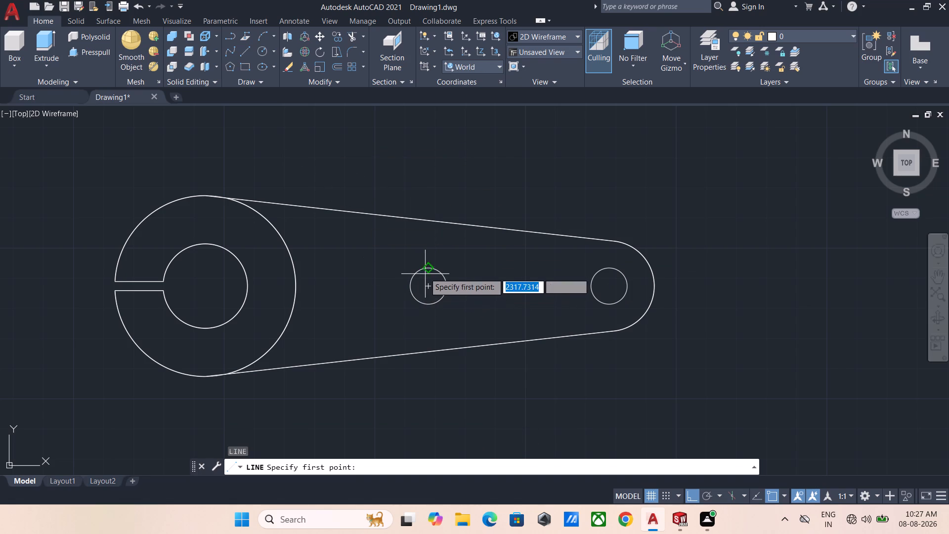
left_click(427, 269)
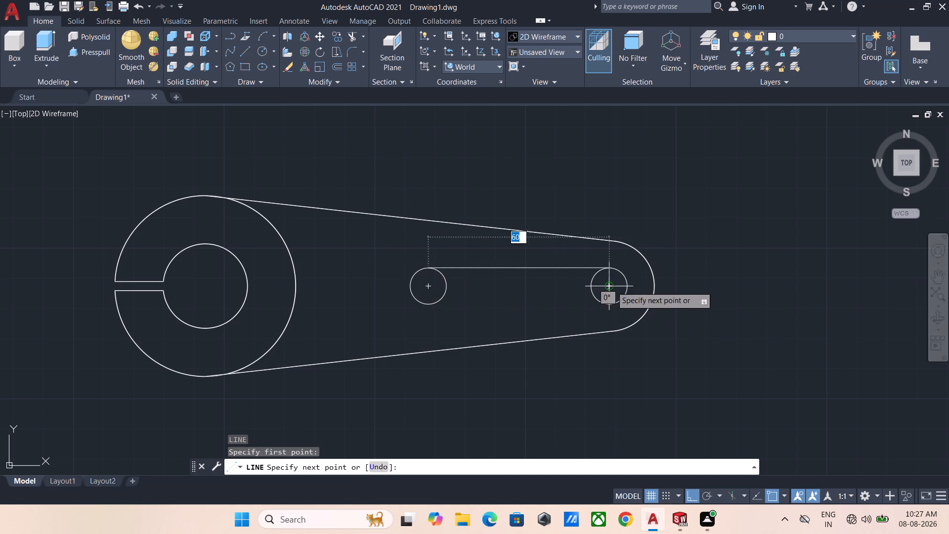
left_click(606, 268)
key("Escape")
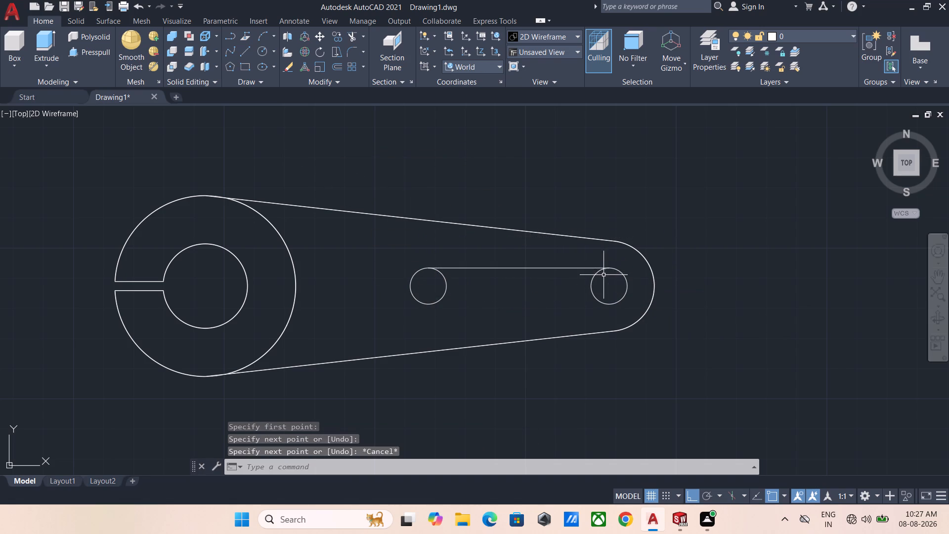
key("space")
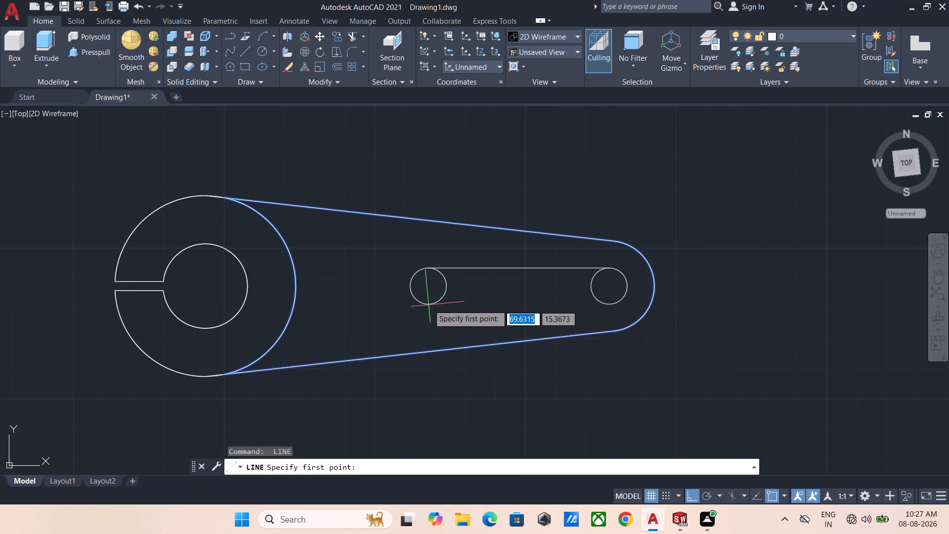
left_click_drag(610, 303, 602, 303)
left_click(430, 305)
key("Escape")
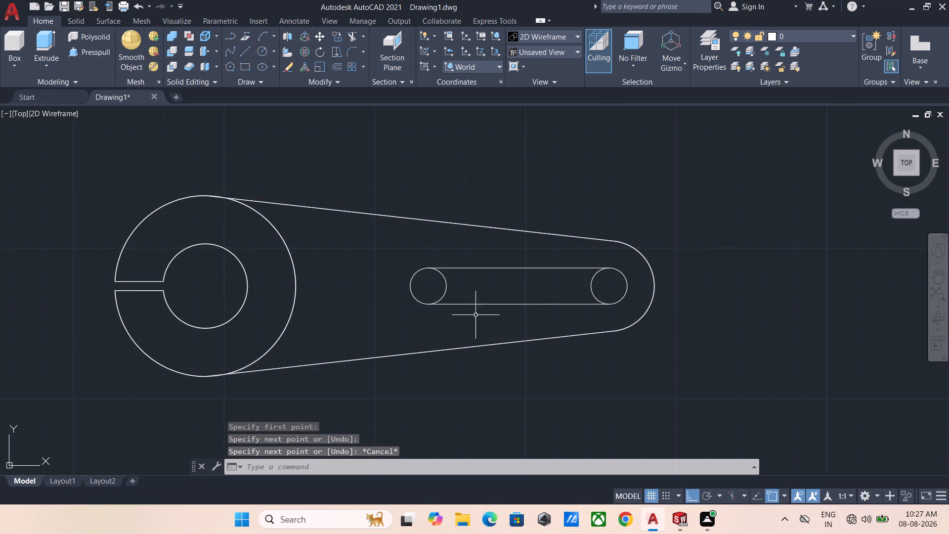
Trim the inner halves of the two small circles, leaving a closed round-ended slot outline in the arm.
type("trv")
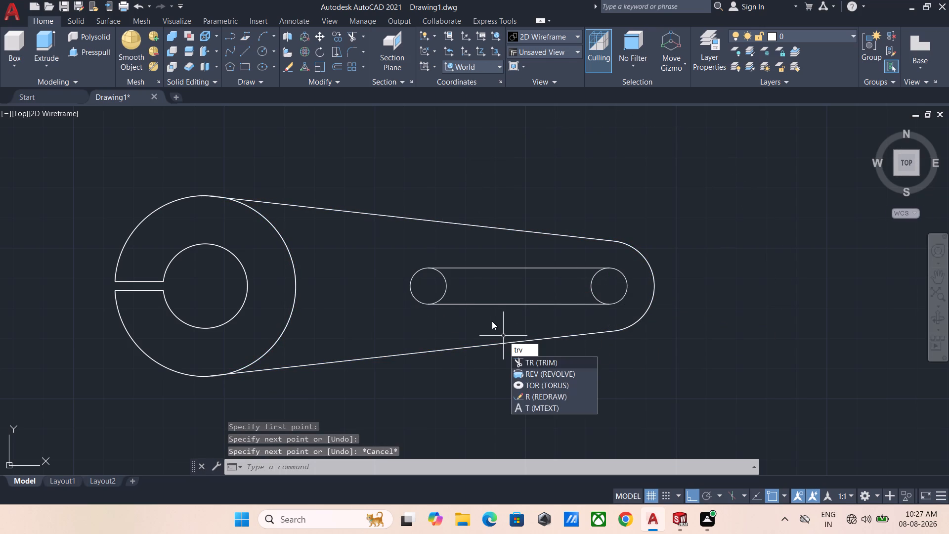
key("BackSpace")
key("space")
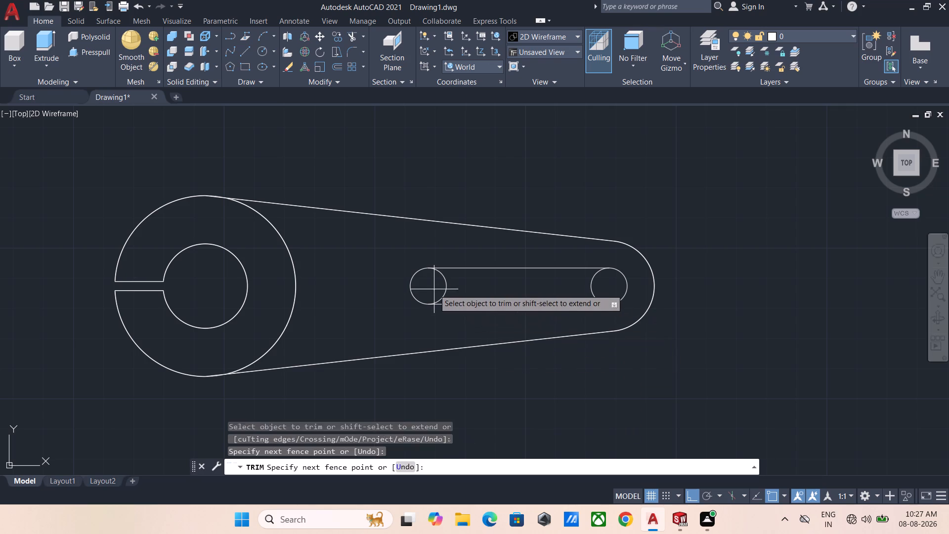
left_click(434, 289)
left_click(599, 286)
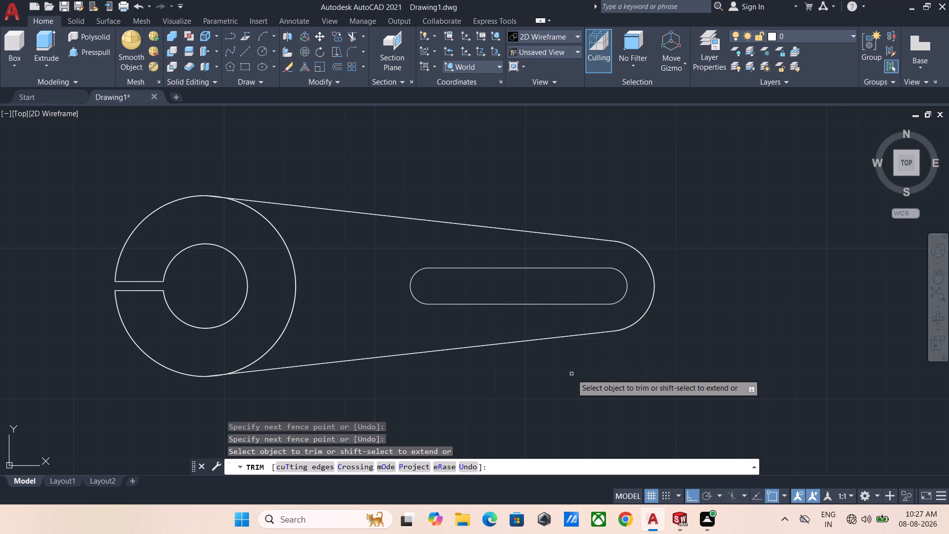
key("Escape")
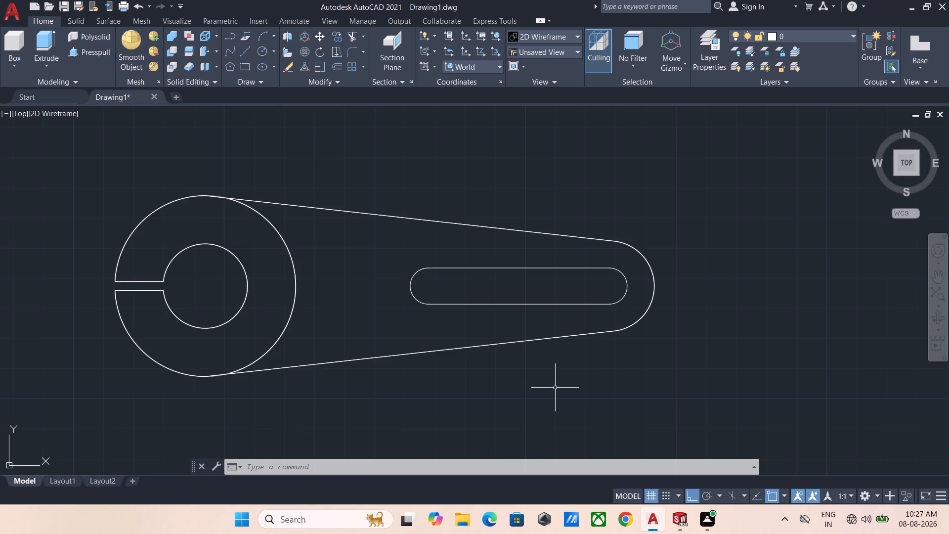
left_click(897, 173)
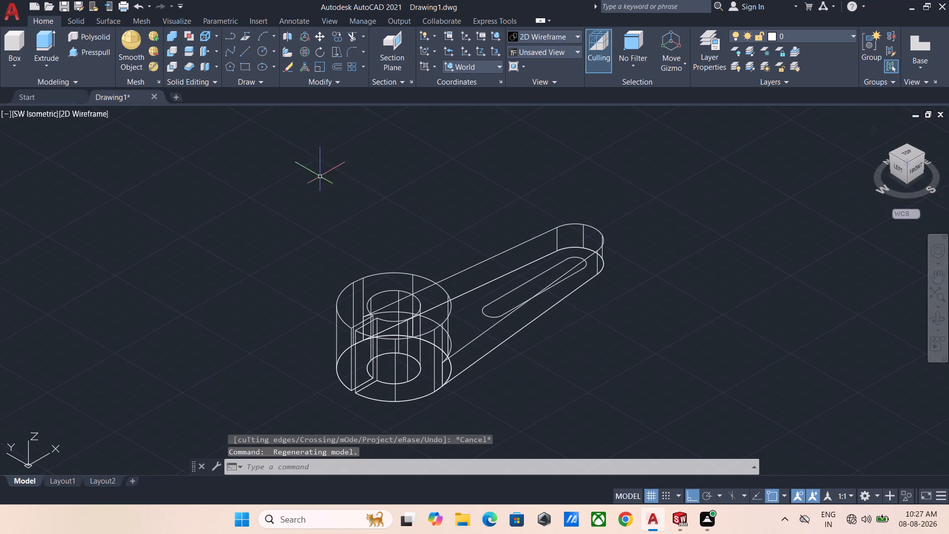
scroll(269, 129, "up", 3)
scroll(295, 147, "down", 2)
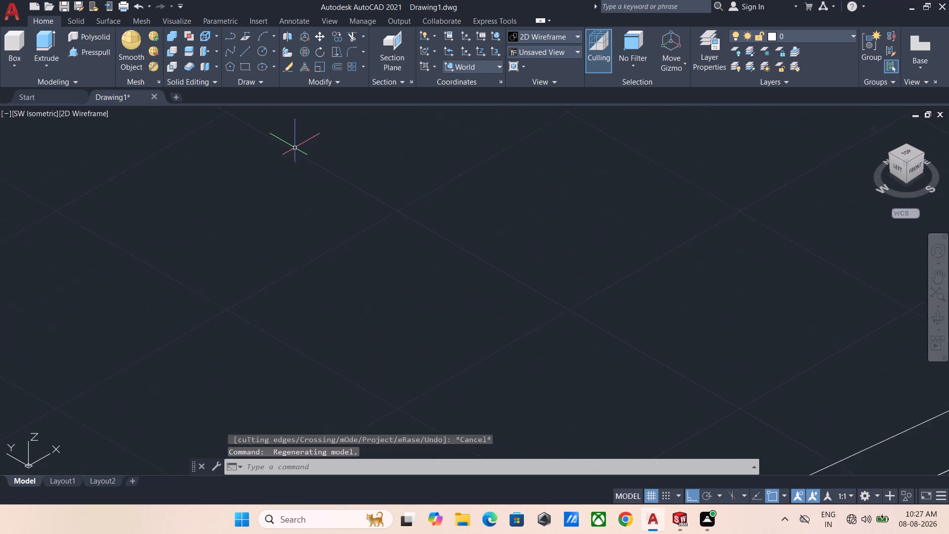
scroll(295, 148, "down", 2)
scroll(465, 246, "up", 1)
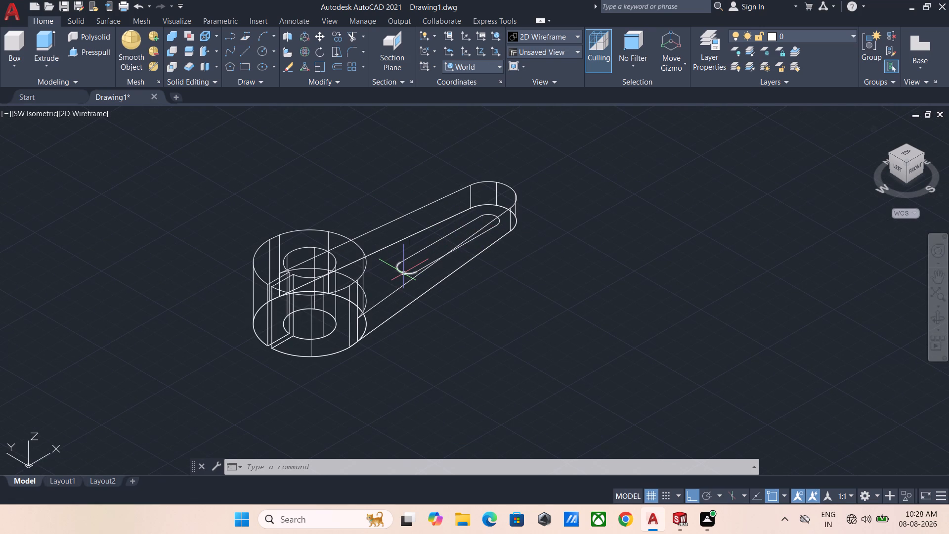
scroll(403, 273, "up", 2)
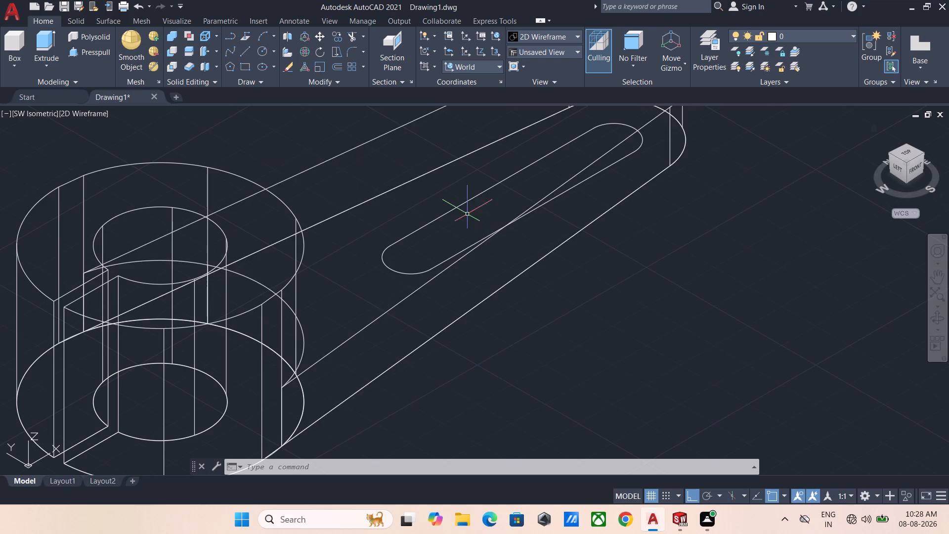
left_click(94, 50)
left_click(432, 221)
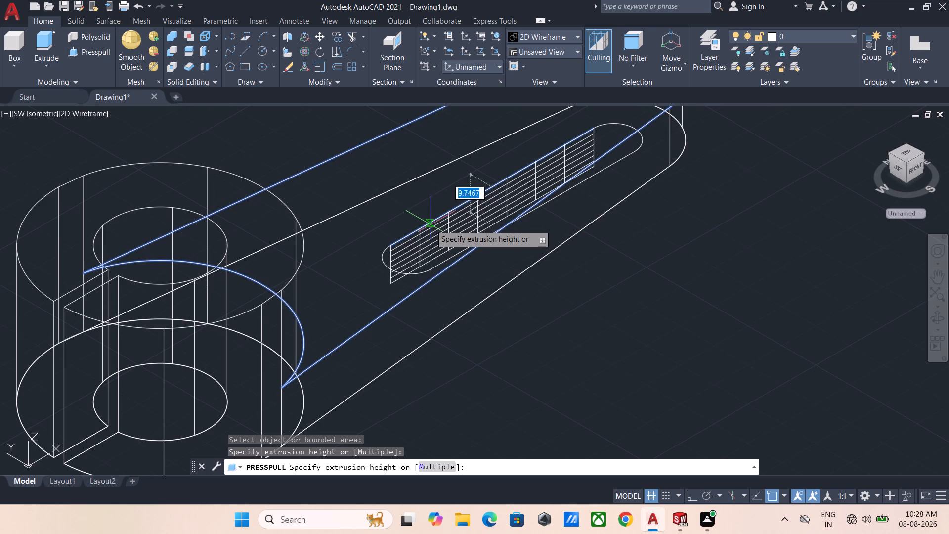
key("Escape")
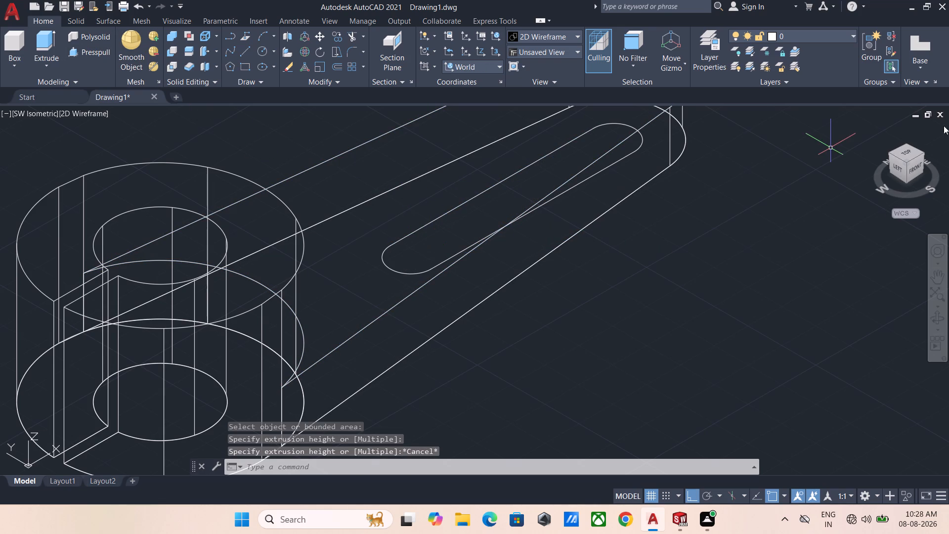
In the top view, join the slot's two lines and two end arcs into a single polyline.
left_click(905, 156)
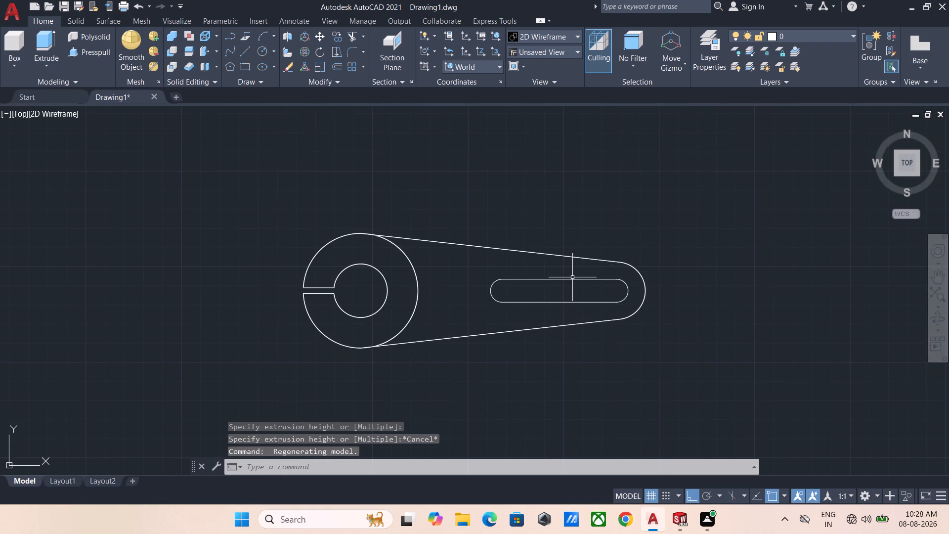
left_click(572, 277)
left_click(555, 277)
left_click_drag(629, 302, 623, 301)
left_click(506, 276)
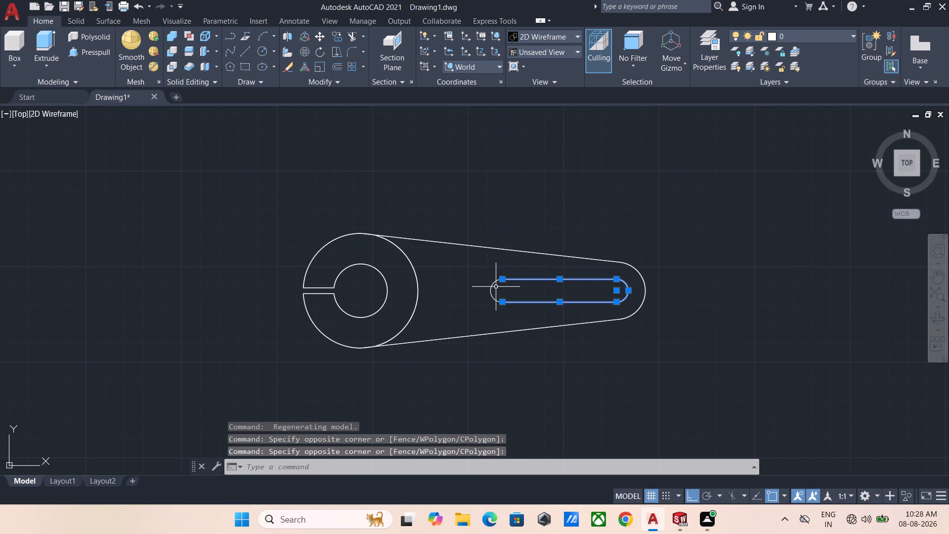
left_click(492, 294)
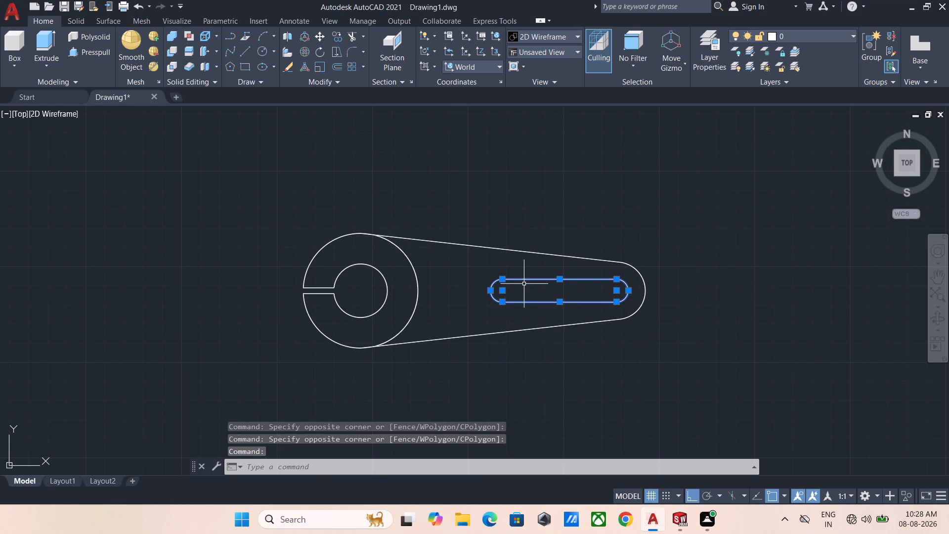
type("j")
key("space")
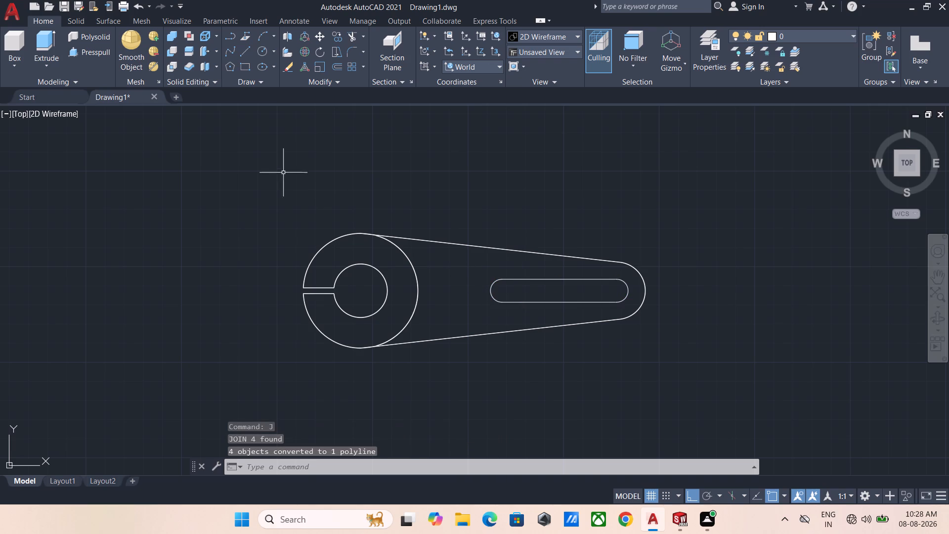
In the SW isometric view, move the slot polyline vertically up by 15 units to the arm's upper face.
left_click(91, 51)
key("Escape")
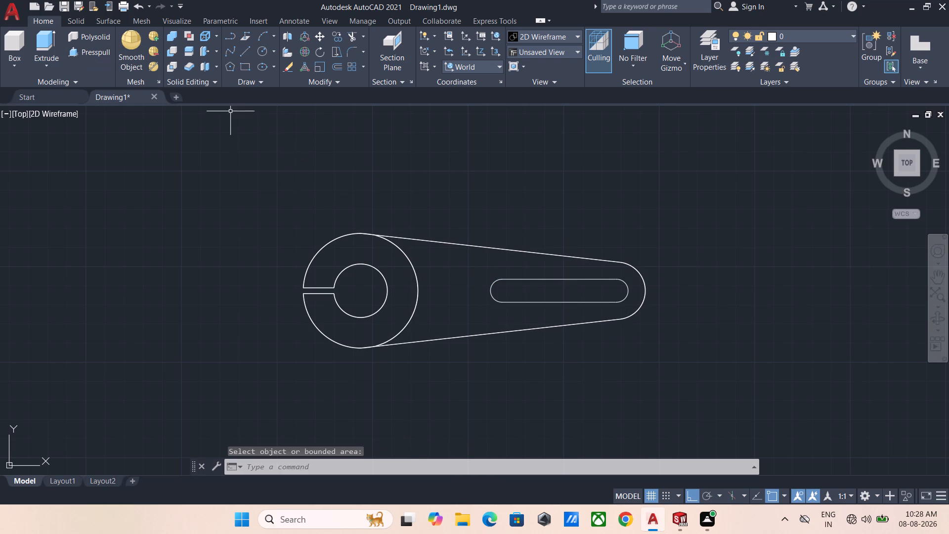
left_click(896, 174)
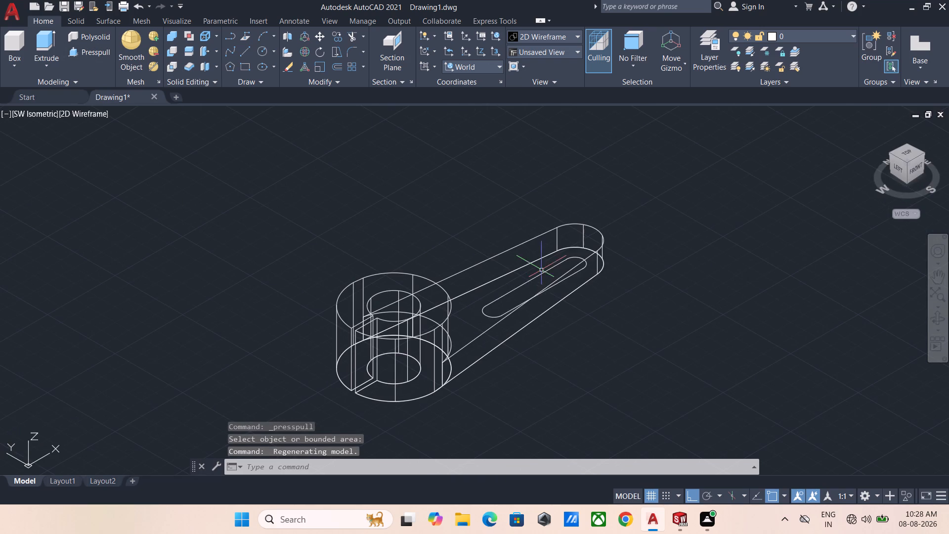
left_click(534, 278)
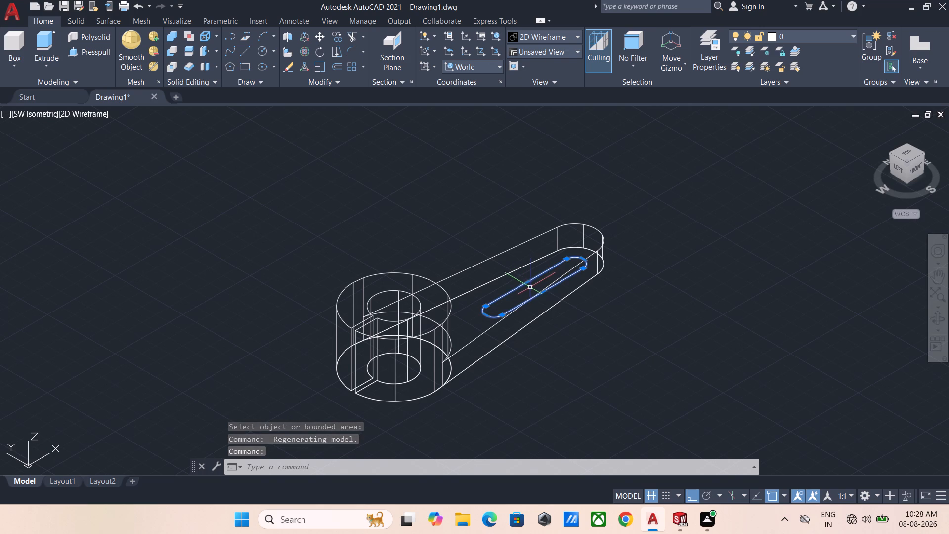
key("m")
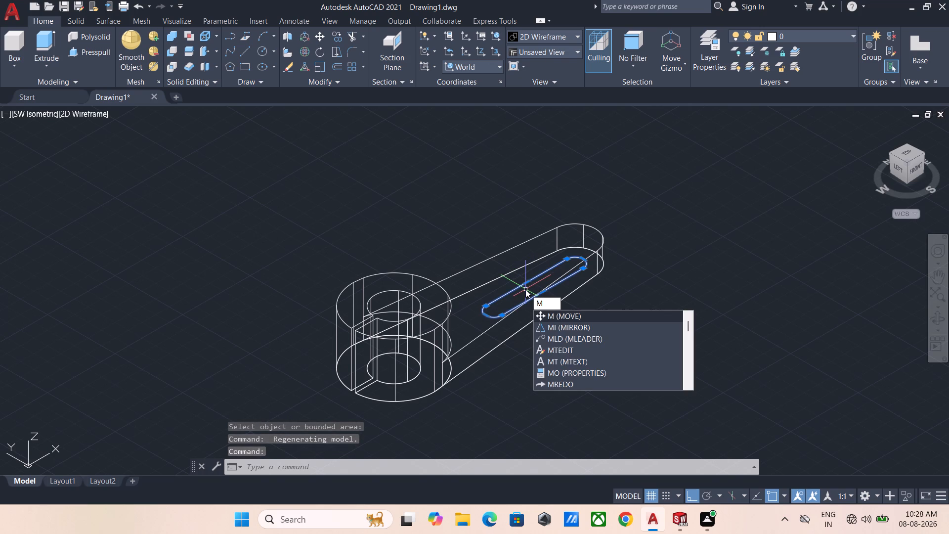
key("space")
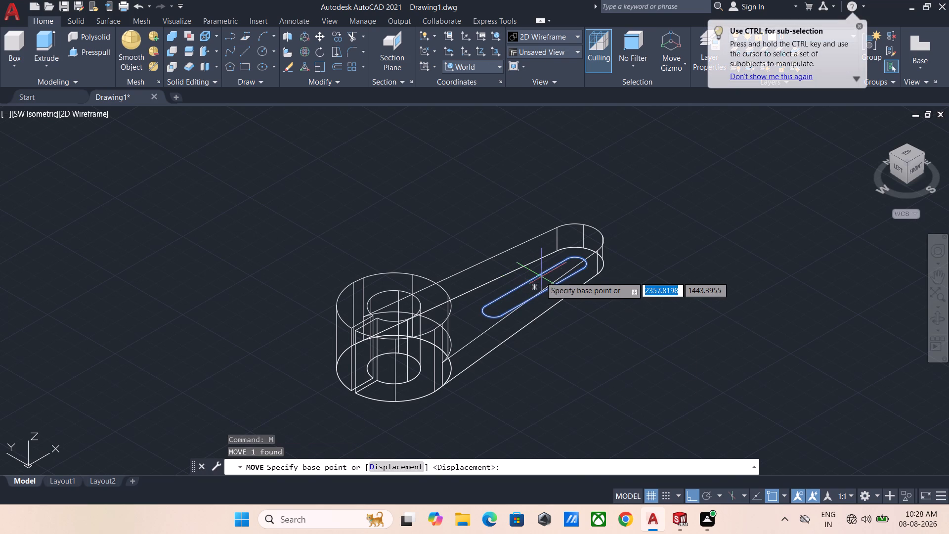
type("15")
key("Return")
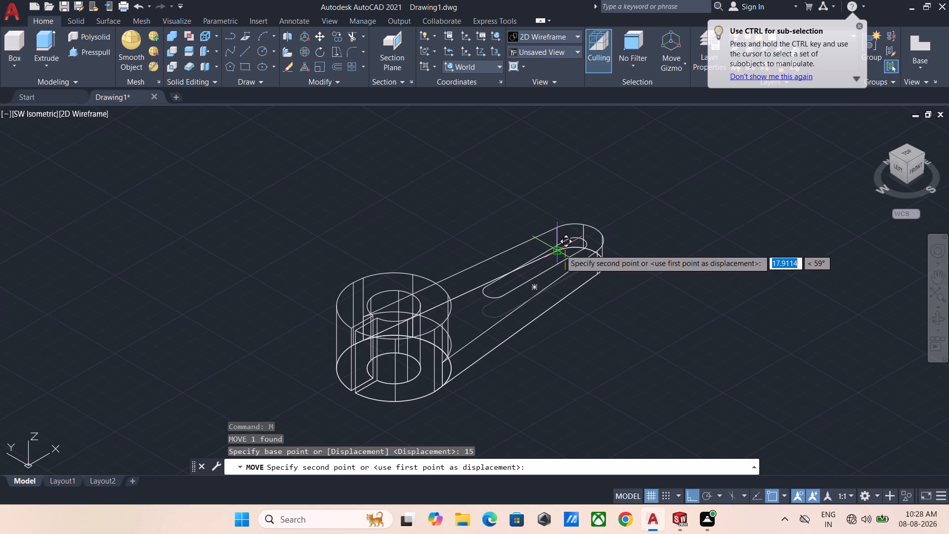
type("15")
key("Return")
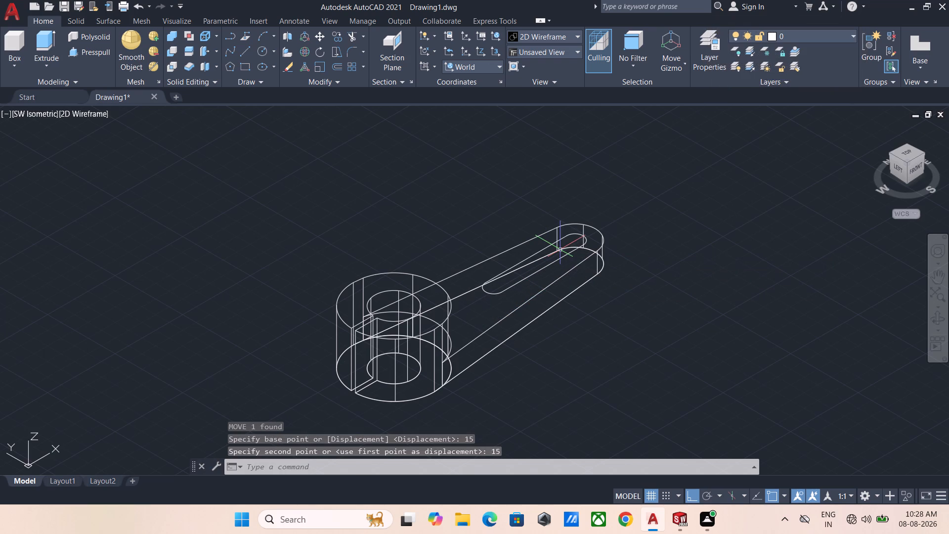
key("Escape")
Presspull the slot outline upward by 3 units from the arm's upper face.
middle_click_drag(610, 203, 573, 250)
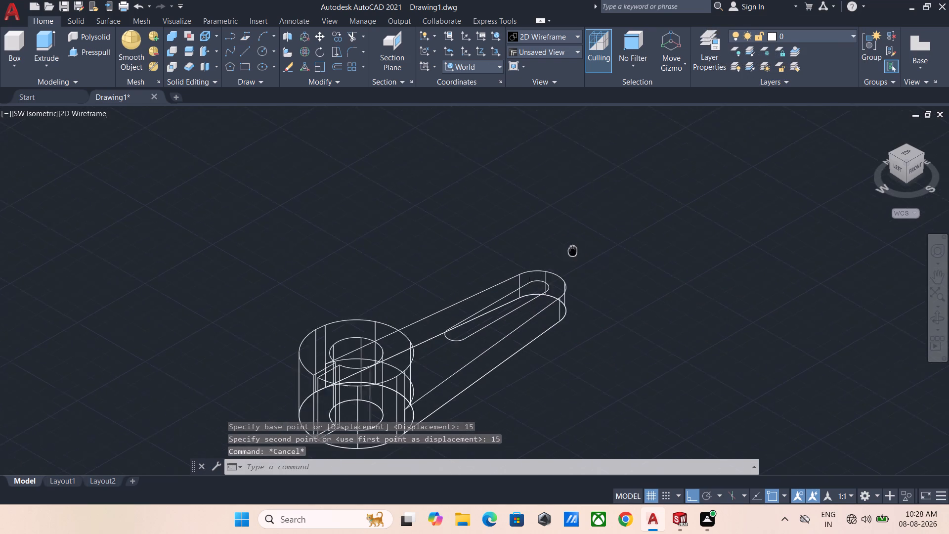
middle_click_drag(573, 250, 537, 278)
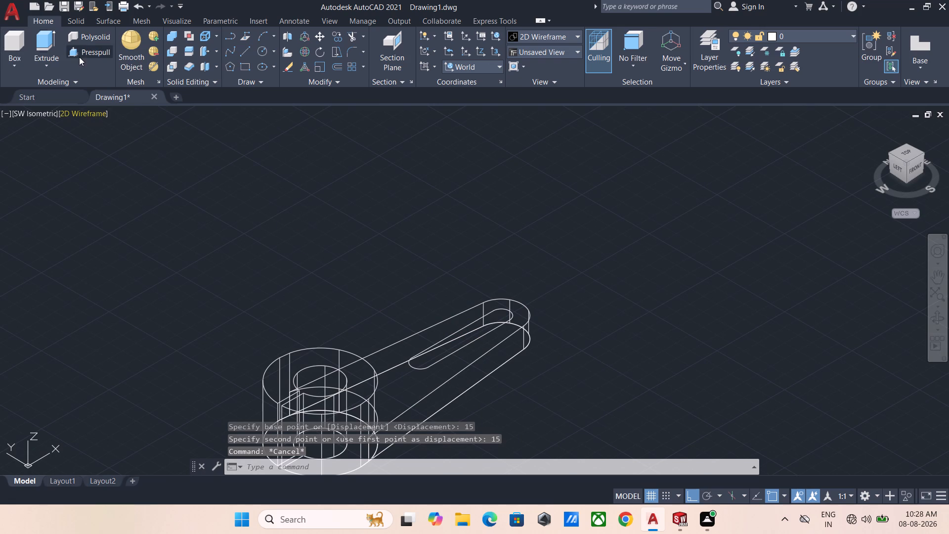
left_click(80, 56)
left_click(427, 368)
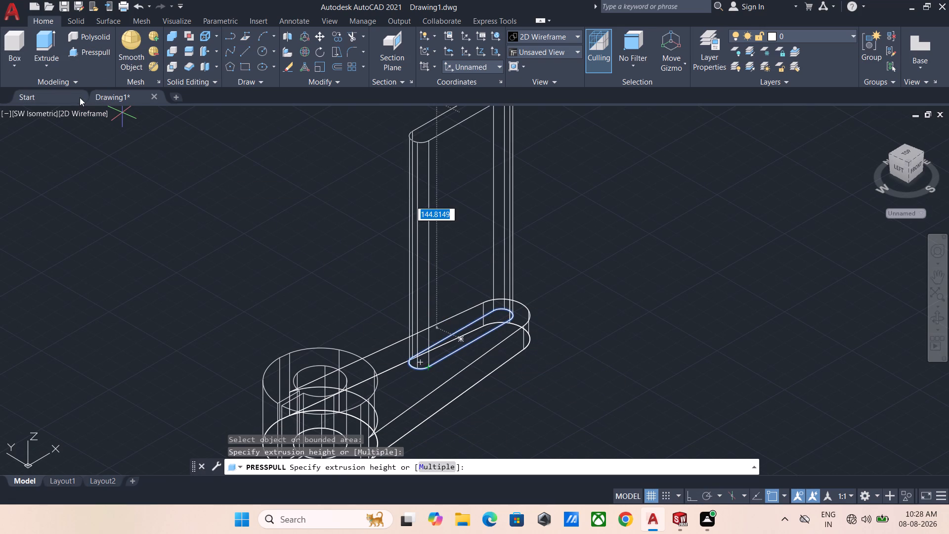
key("3")
key("Return")
key("grave")
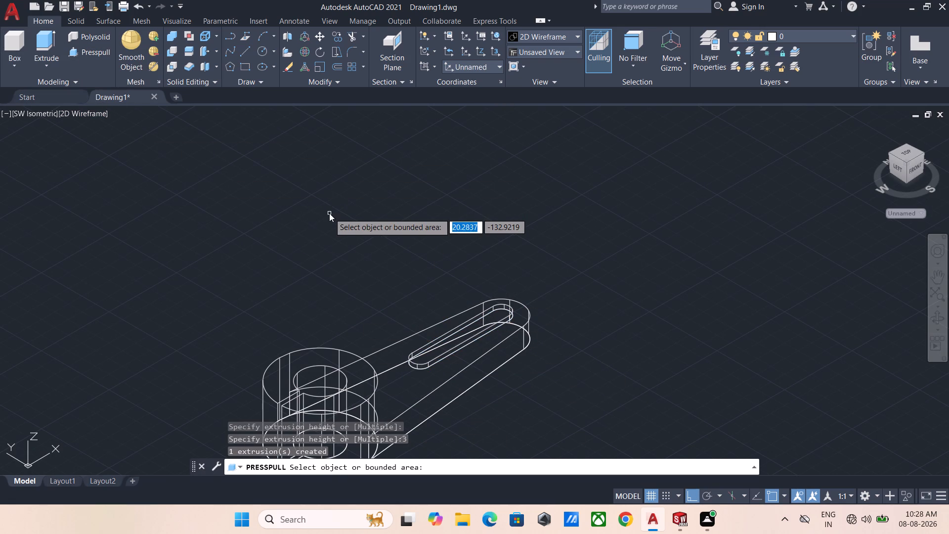
key("Escape")
Examine the slot extrusion's position on the arm's upper face from several viewing angles.
middle_click_drag(399, 234, 368, 240)
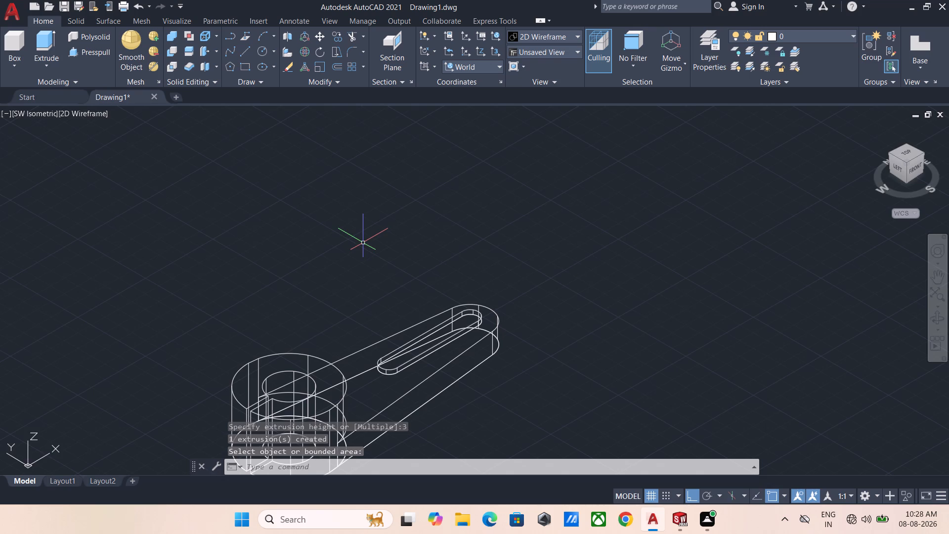
middle_click_drag(358, 237, 283, 197, "shift")
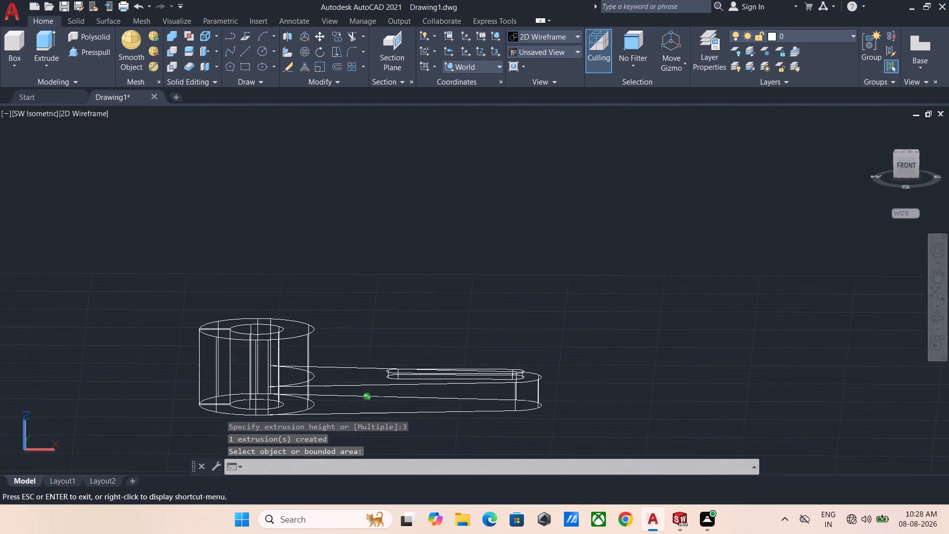
middle_click_drag(283, 197, 371, 203, "shift")
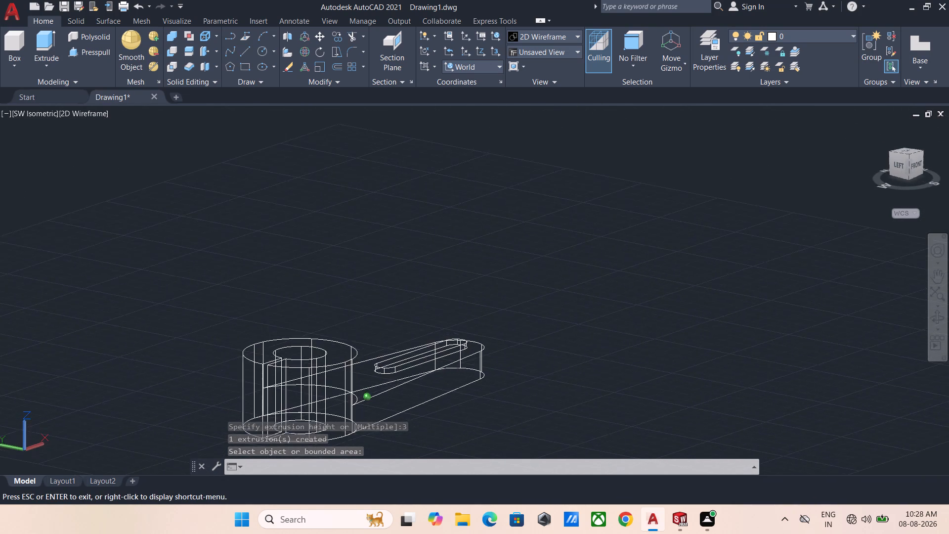
middle_click_drag(371, 203, 334, 231, "shift")
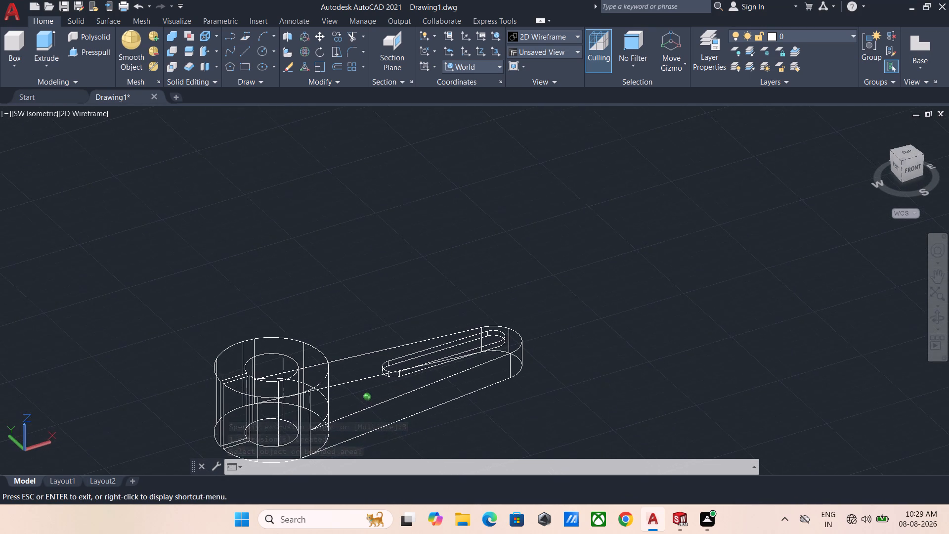
middle_click_drag(334, 231, 280, 232, "shift")
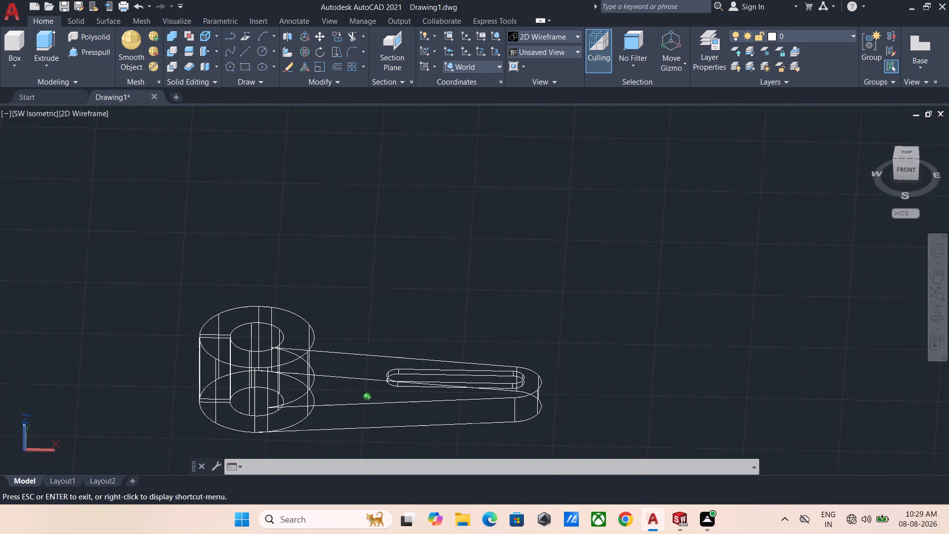
middle_click_drag(280, 232, 279, 231, "shift")
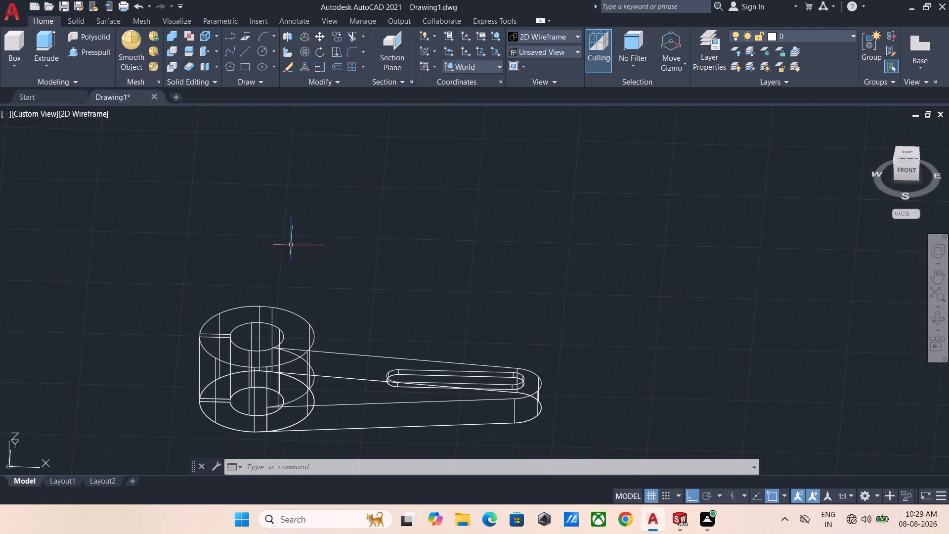
middle_click_drag(339, 280, 392, 273, "shift")
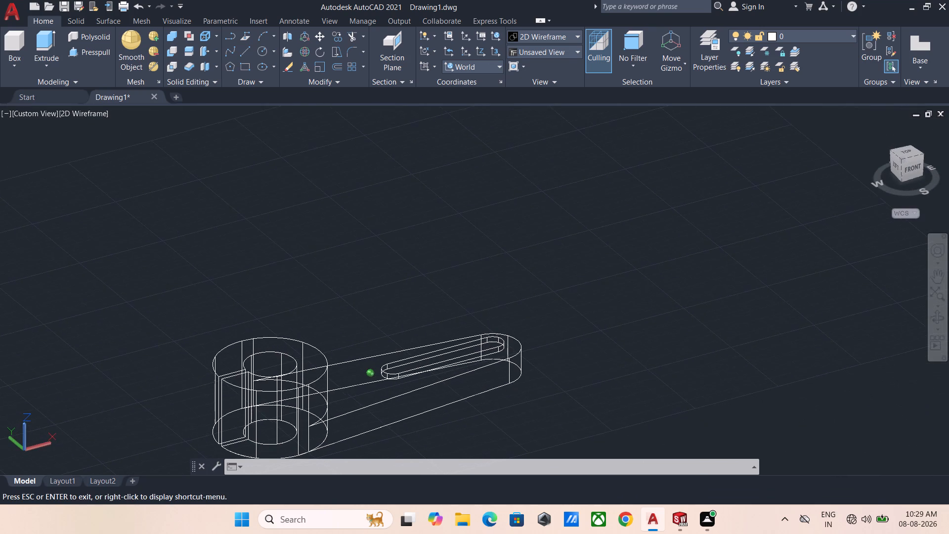
middle_click_drag(392, 273, 392, 277, "shift")
scroll(384, 267, "up", 1, "shift")
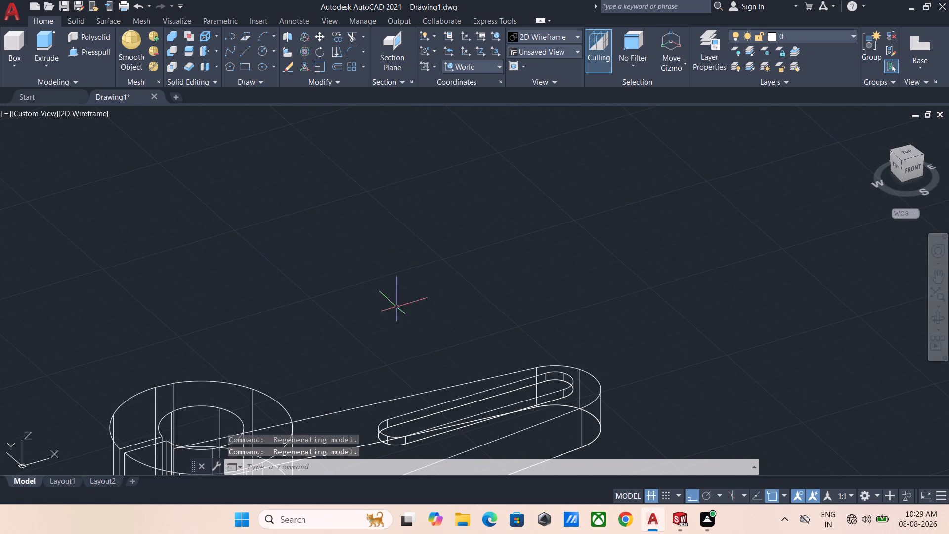
In the top view, draw a radius-15 circle centred on the slot's hub-side end arc.
middle_click_drag(418, 330, 390, 335, "shift")
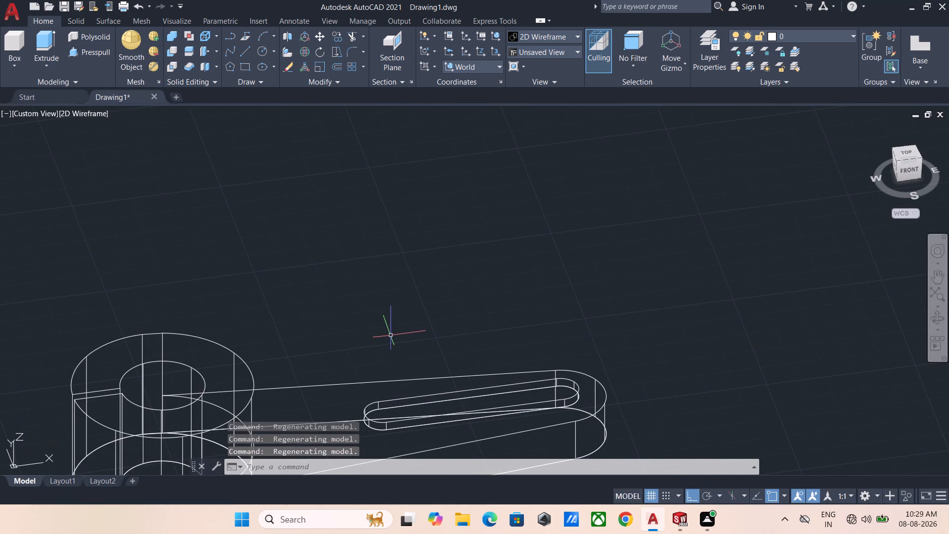
middle_click_drag(411, 359, 415, 378)
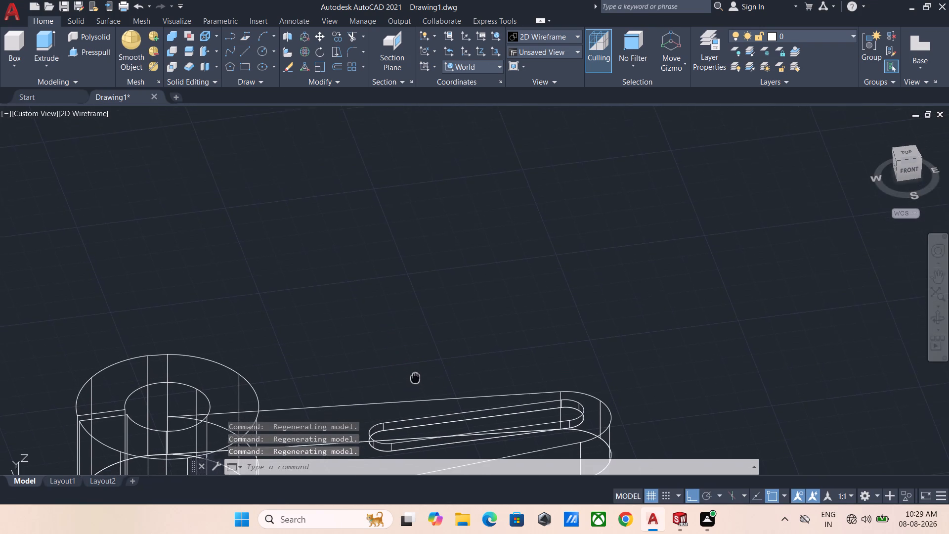
middle_click_drag(415, 378, 401, 303)
middle_click_drag(395, 289, 407, 348, "shift")
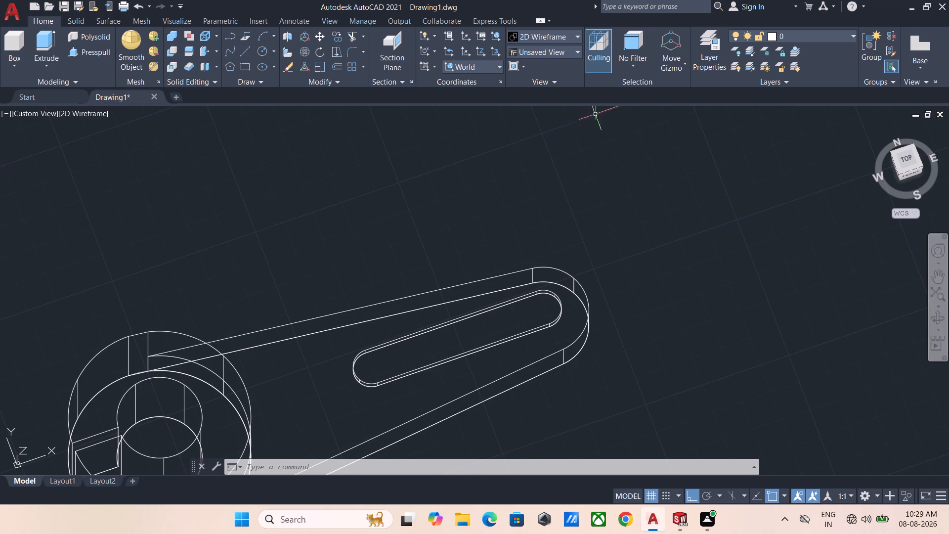
left_click(905, 155)
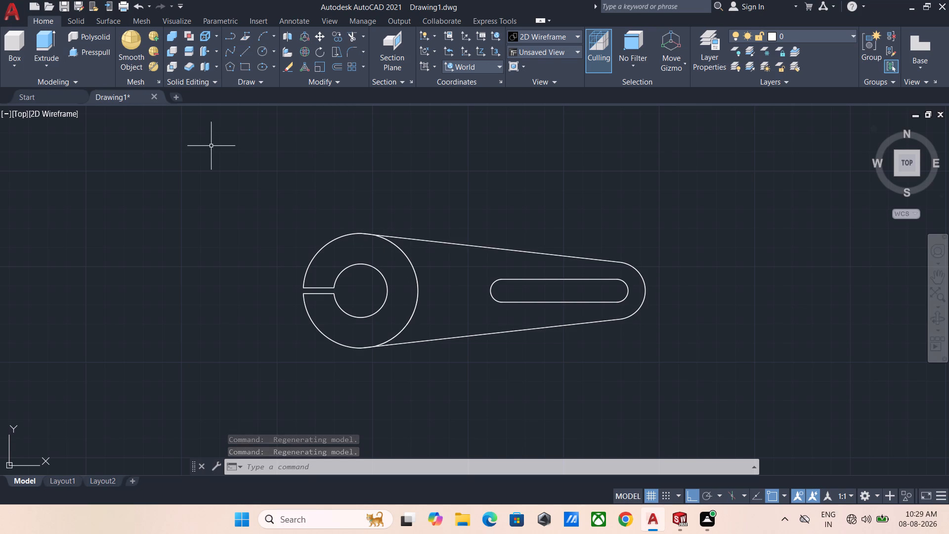
key("c")
key("space")
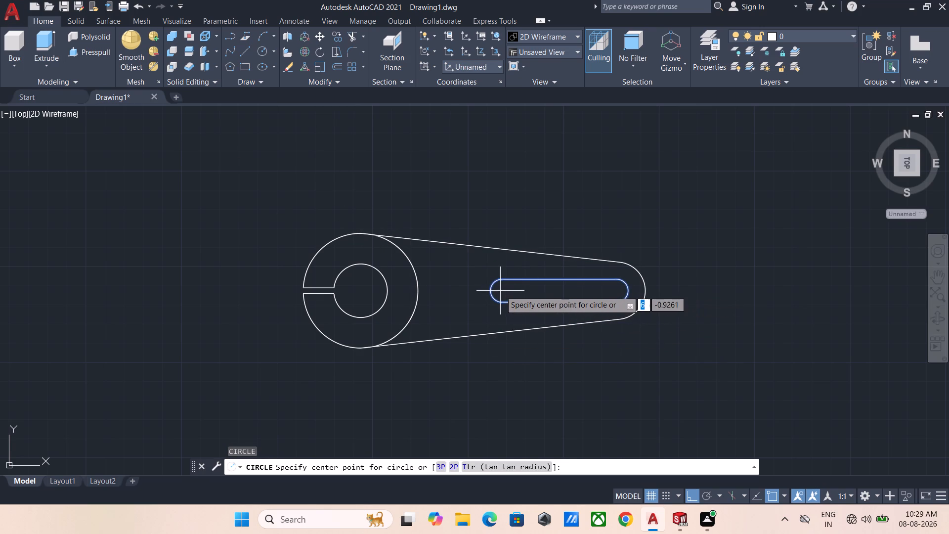
left_click(501, 292)
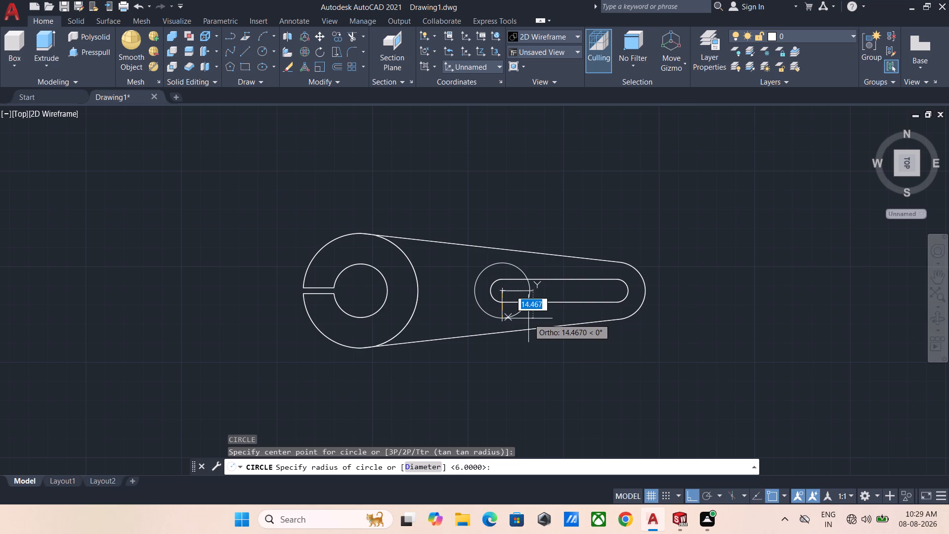
type("15")
key("Return")
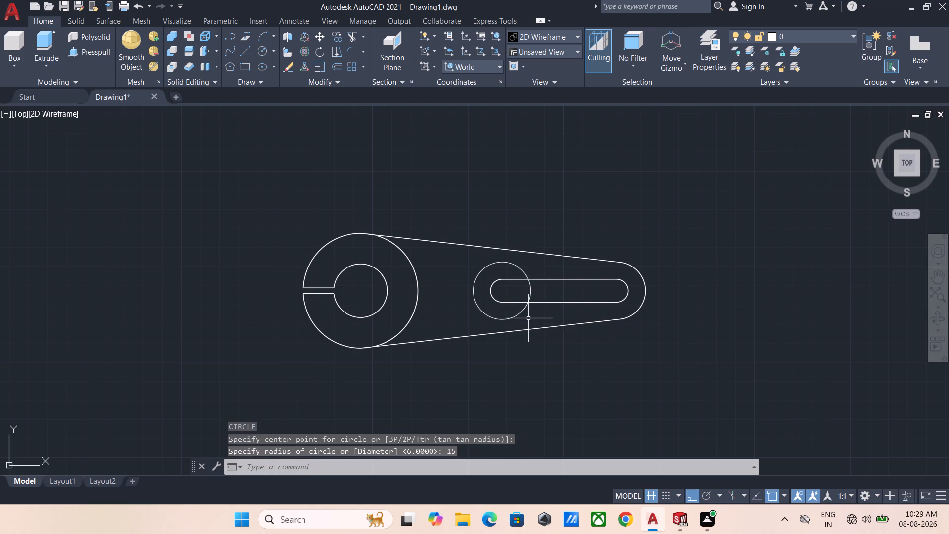
key("Escape")
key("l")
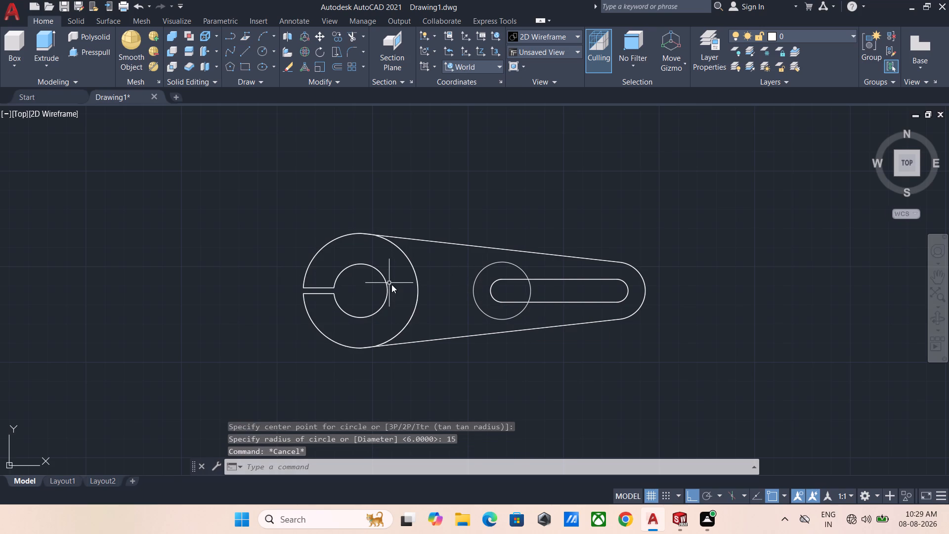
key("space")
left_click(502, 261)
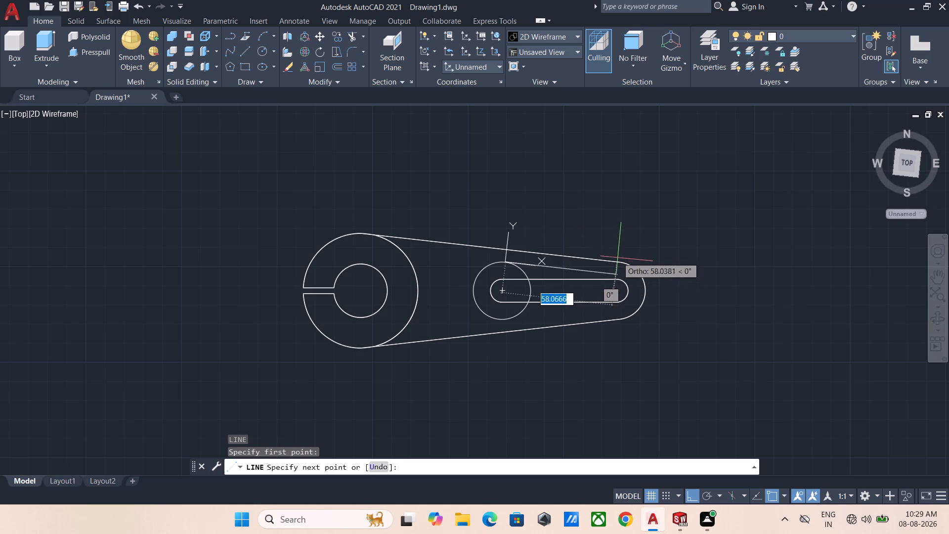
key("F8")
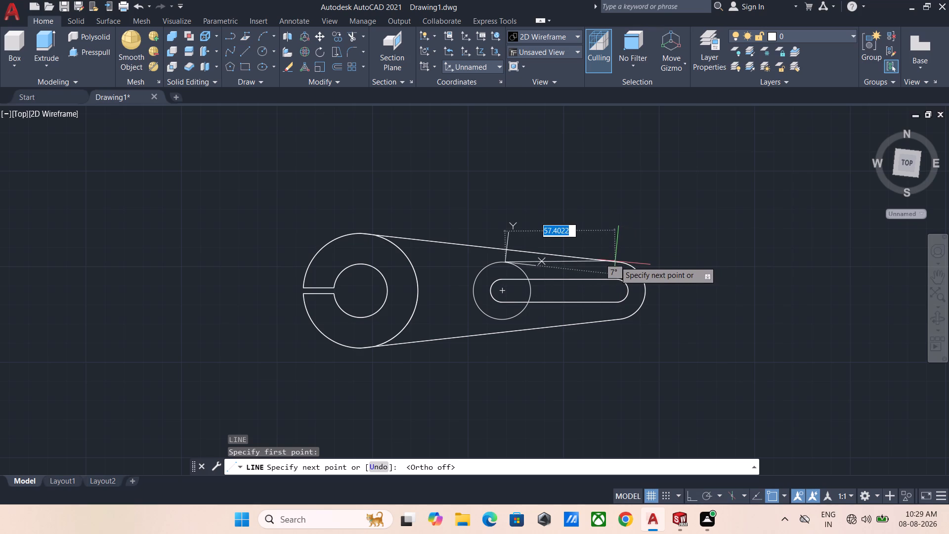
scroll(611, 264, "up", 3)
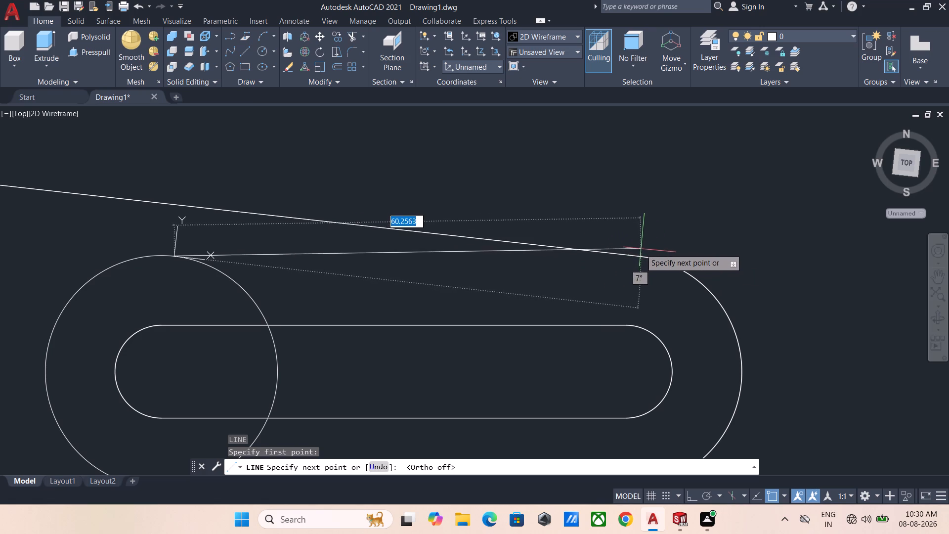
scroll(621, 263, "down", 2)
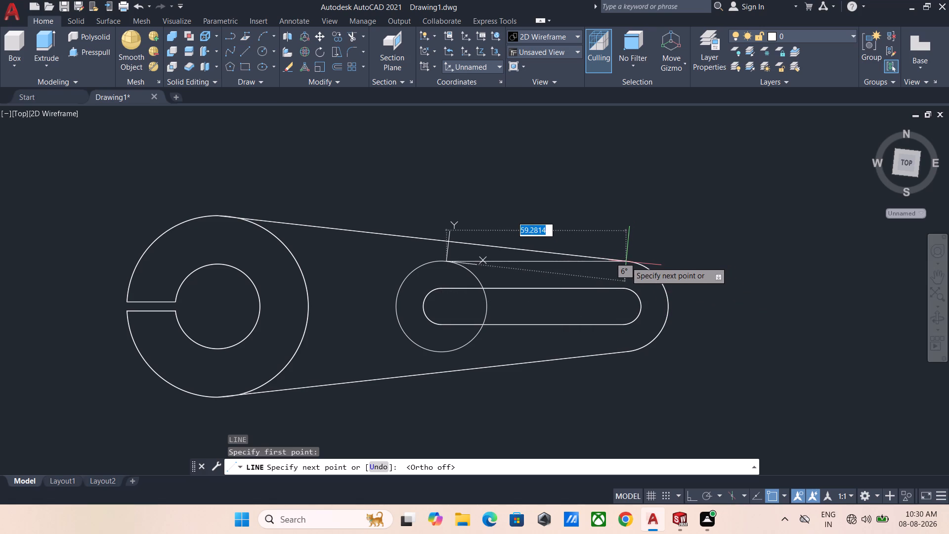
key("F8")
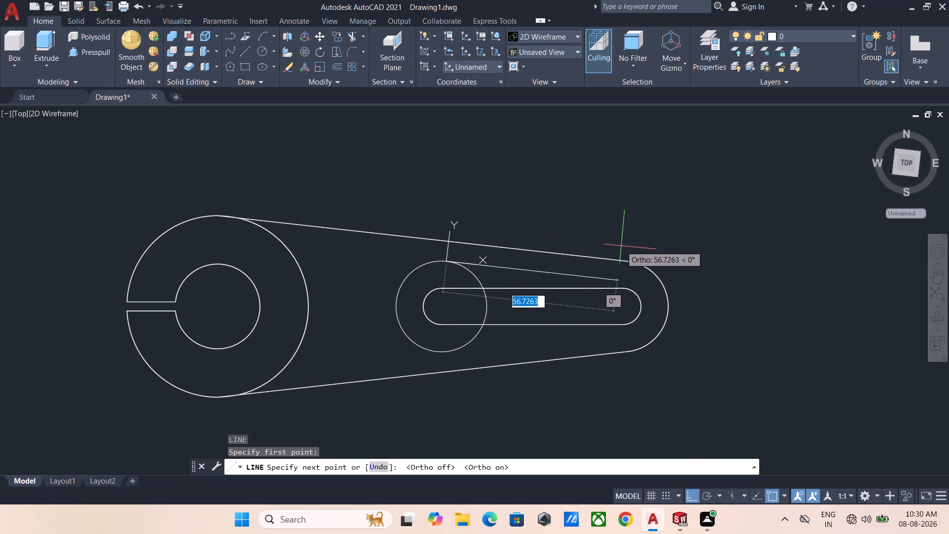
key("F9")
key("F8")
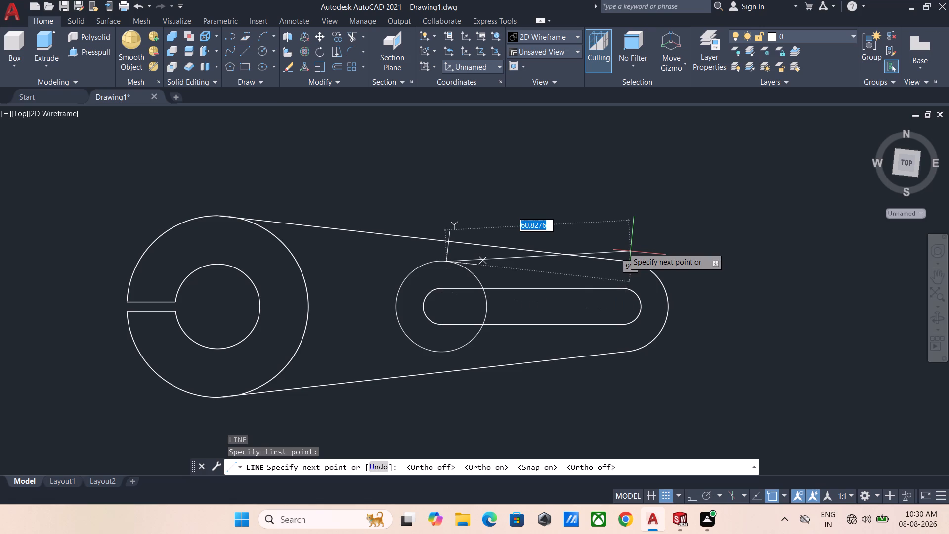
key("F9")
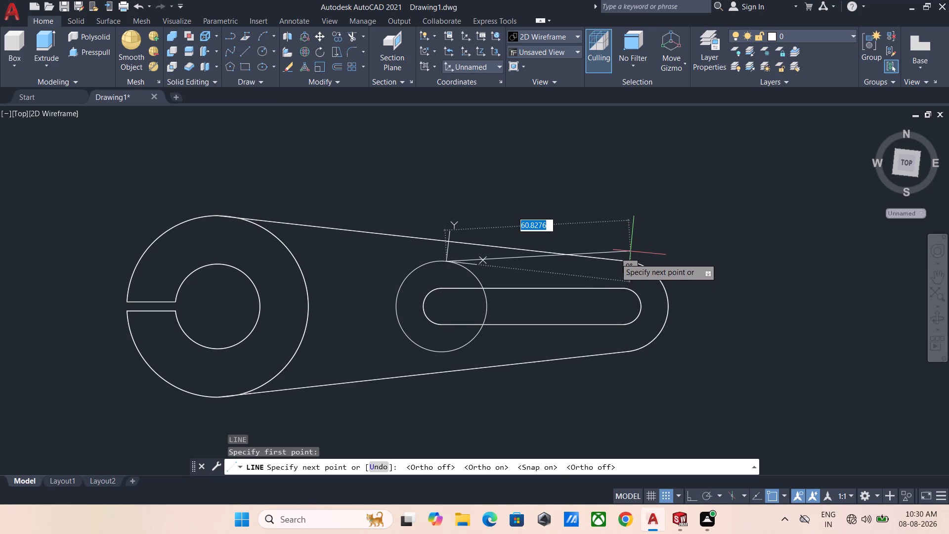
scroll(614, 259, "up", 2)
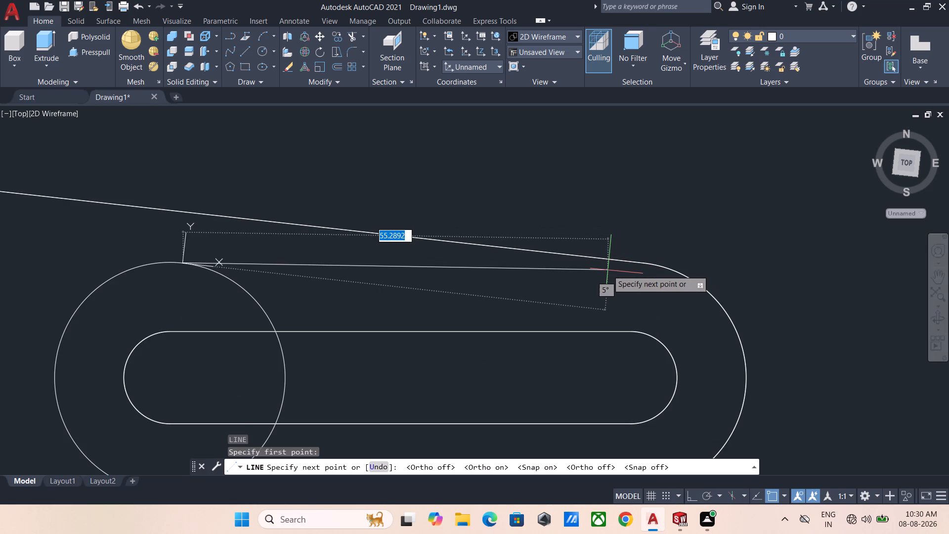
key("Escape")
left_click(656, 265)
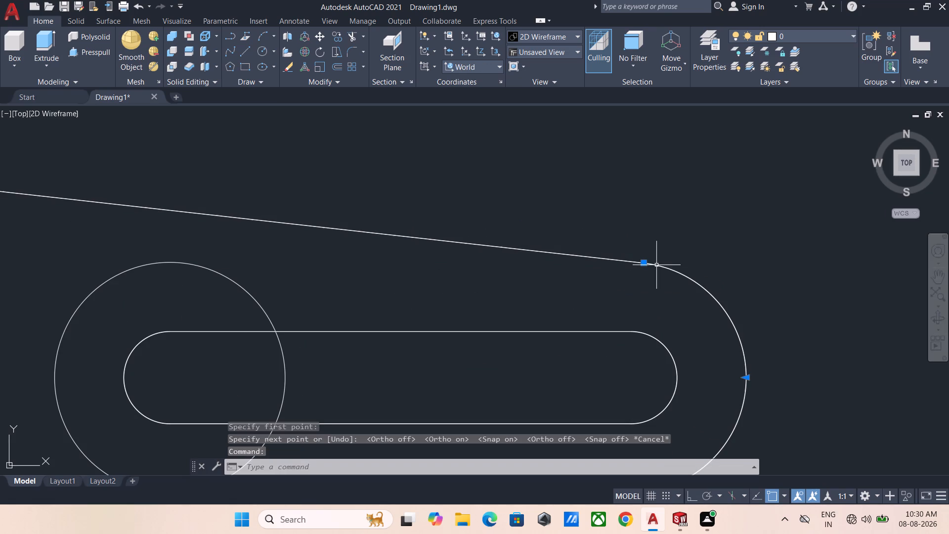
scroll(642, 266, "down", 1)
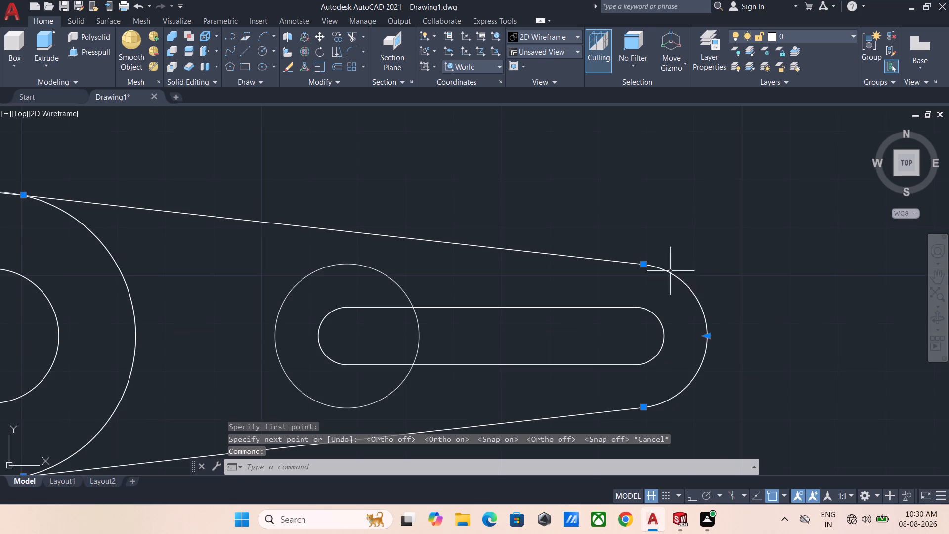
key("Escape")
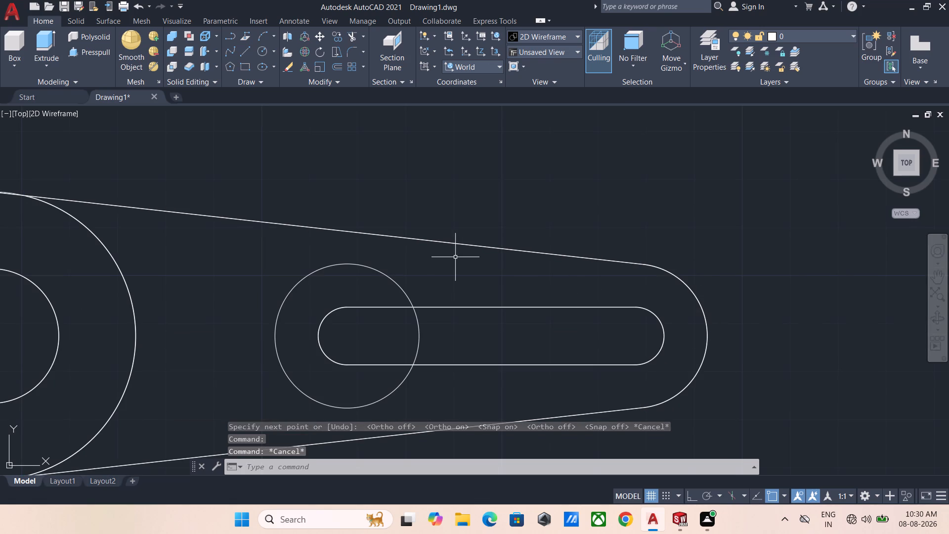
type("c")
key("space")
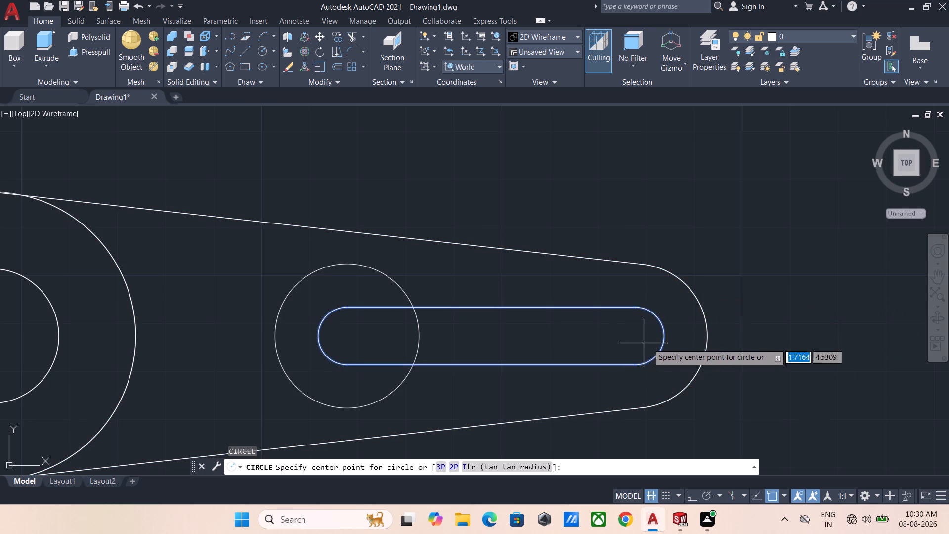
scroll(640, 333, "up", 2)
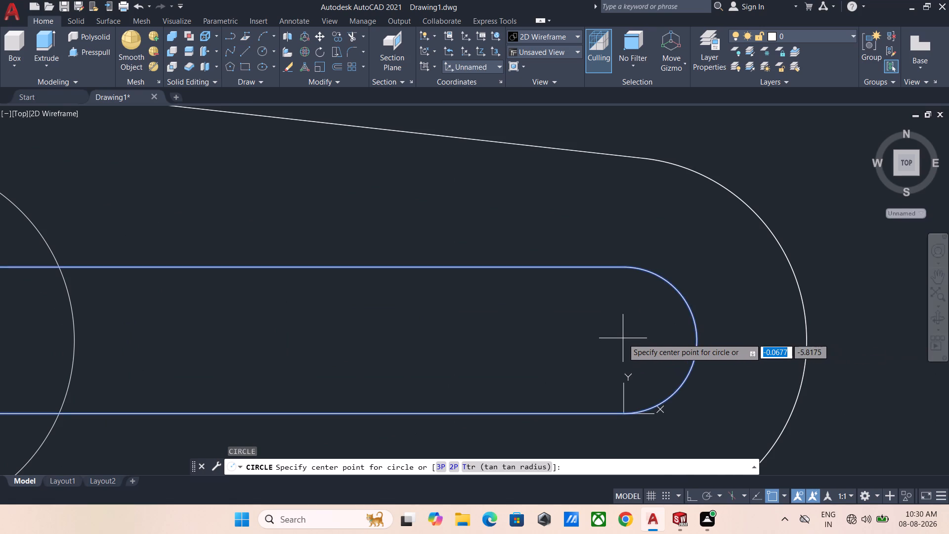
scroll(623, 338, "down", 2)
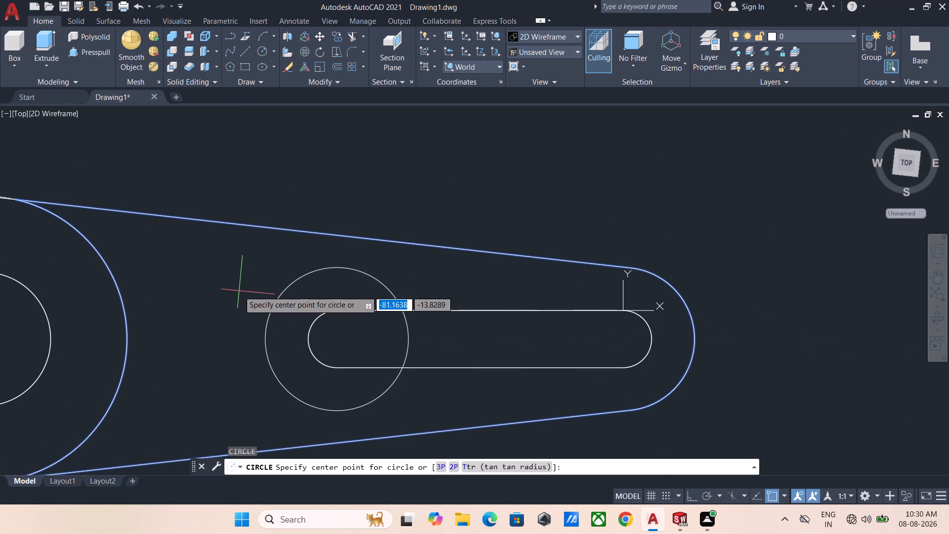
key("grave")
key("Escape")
Draw a line from the radius-15 circle's upper quadrant to the upper end of the arm's rounded-tip arc.
key("l")
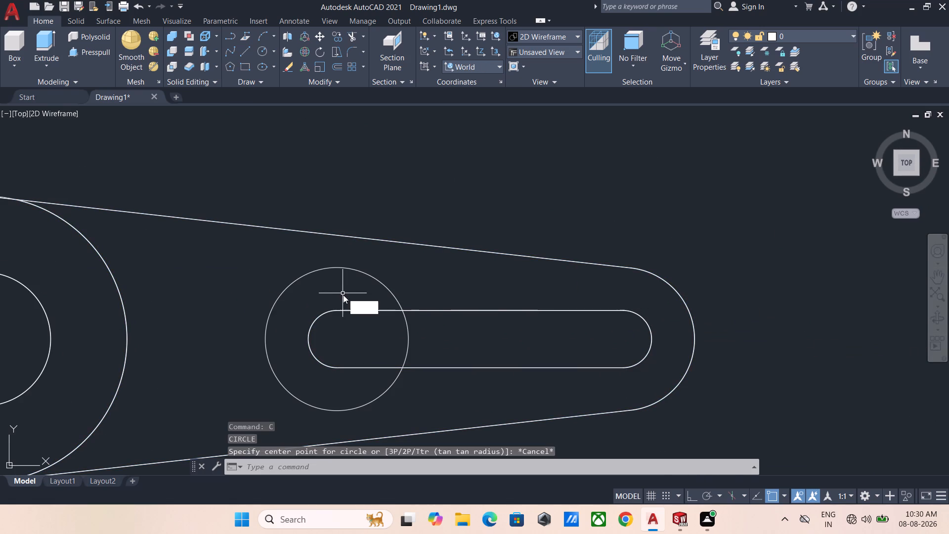
key("space")
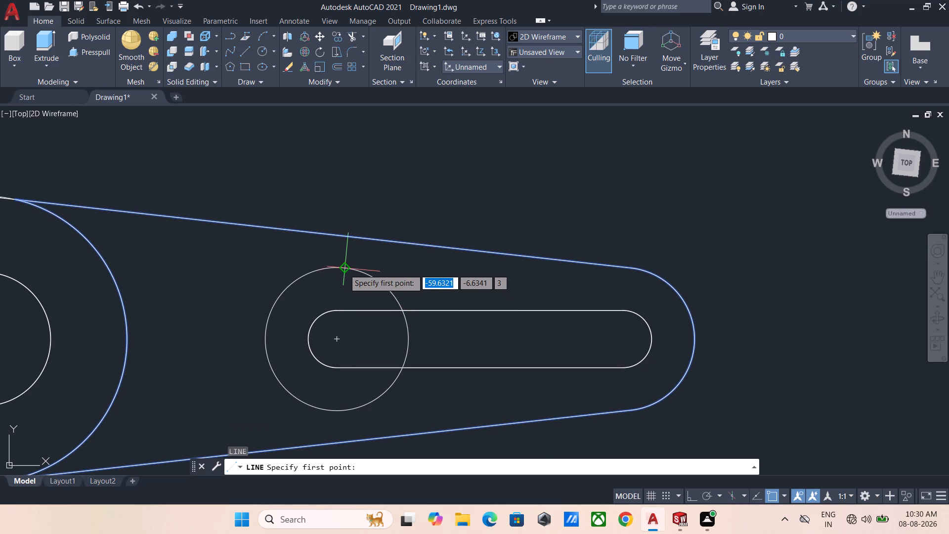
scroll(454, 247, "down", 2)
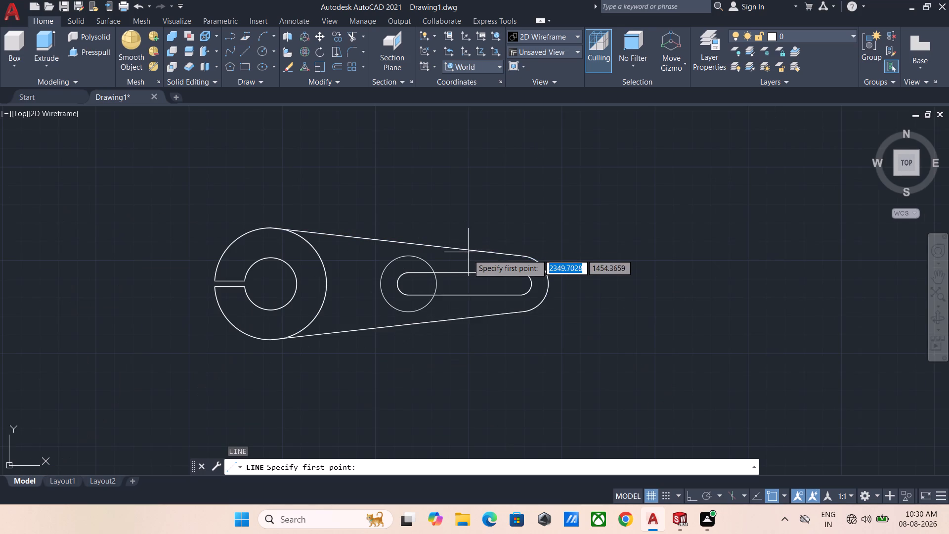
left_click(407, 257)
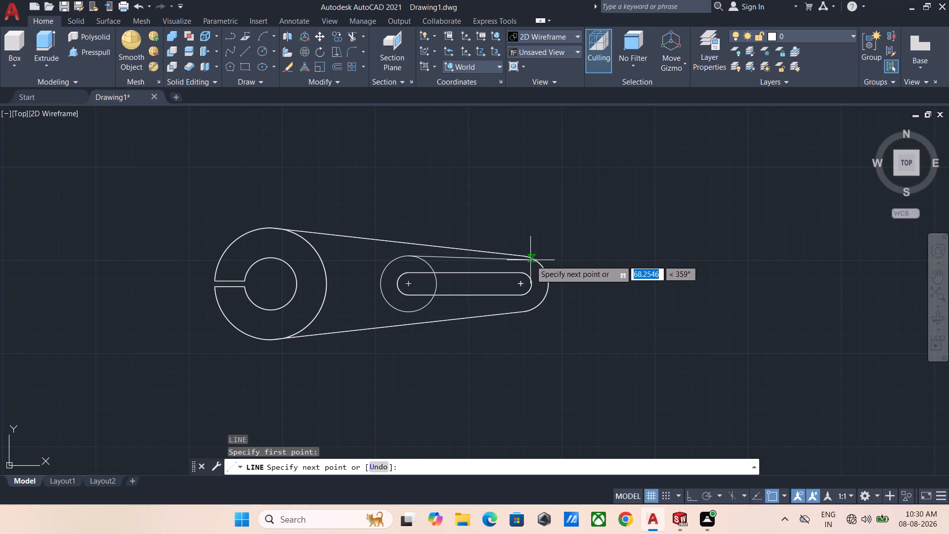
left_click(522, 260)
key("Escape")
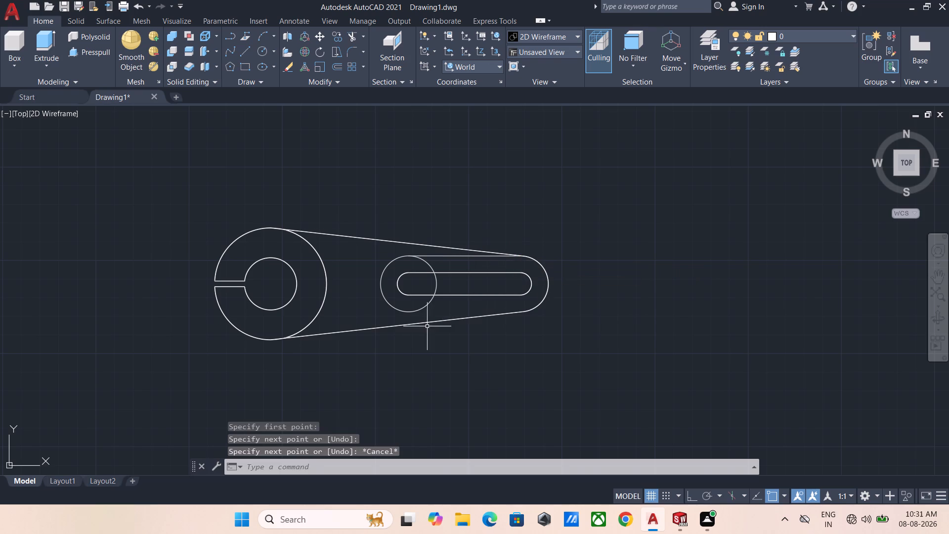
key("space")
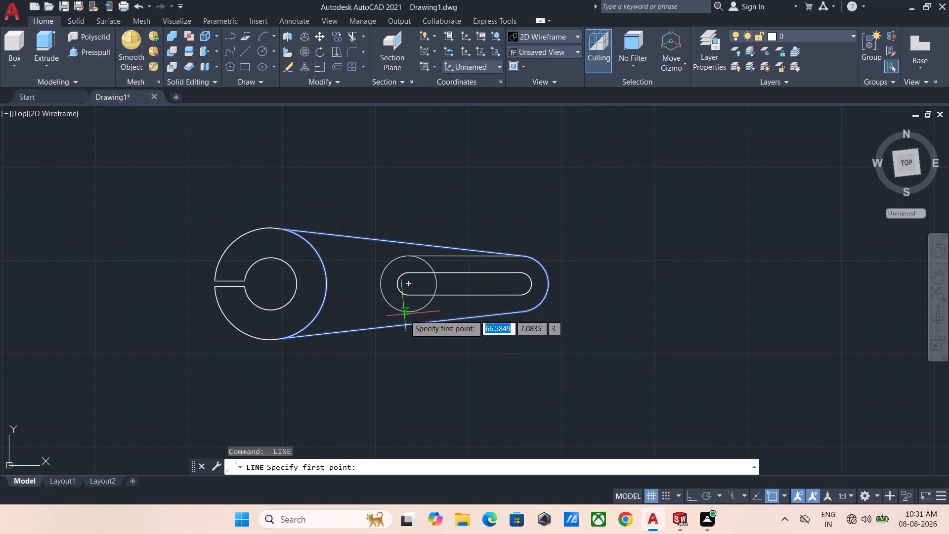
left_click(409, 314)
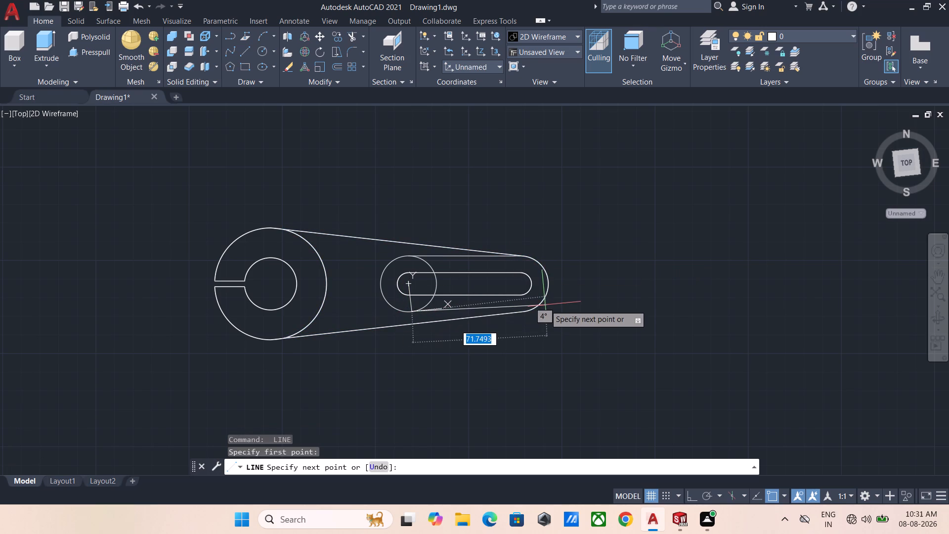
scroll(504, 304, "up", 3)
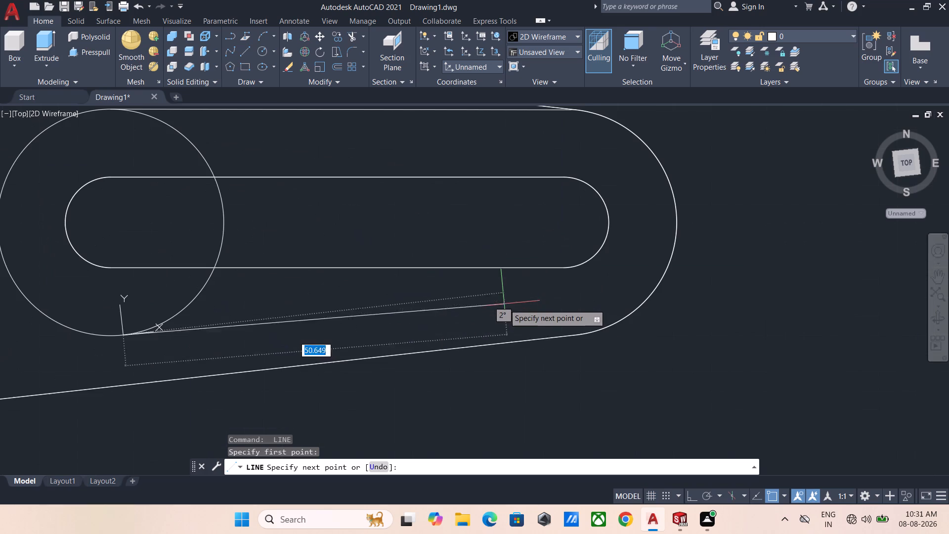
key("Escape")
Draw a line from the radius-15 circle's lower quadrant to the lower end of the arm's rounded-tip arc.
key("space")
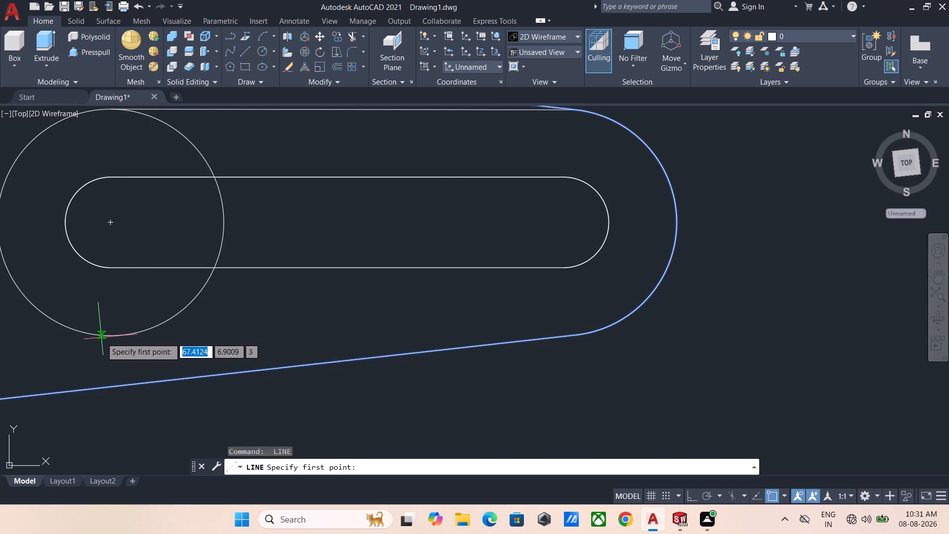
left_click(112, 337)
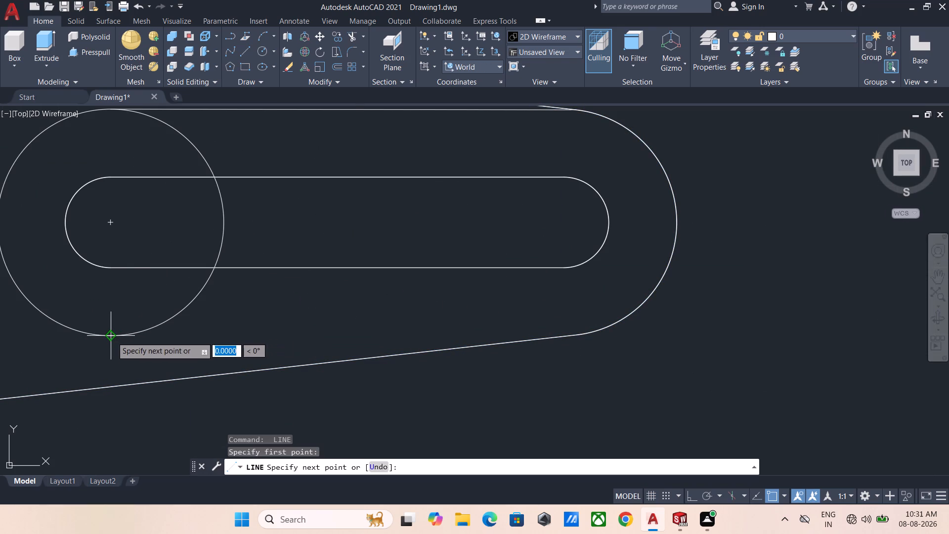
left_click(579, 337)
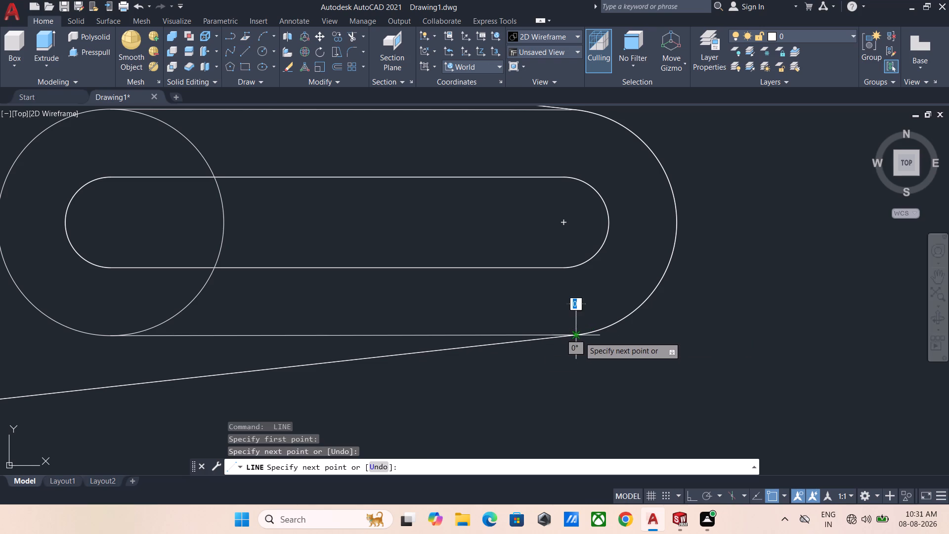
key("Escape")
View the new circle and its two connecting lines on the lever in the SW isometric view.
scroll(581, 336, "down", 2)
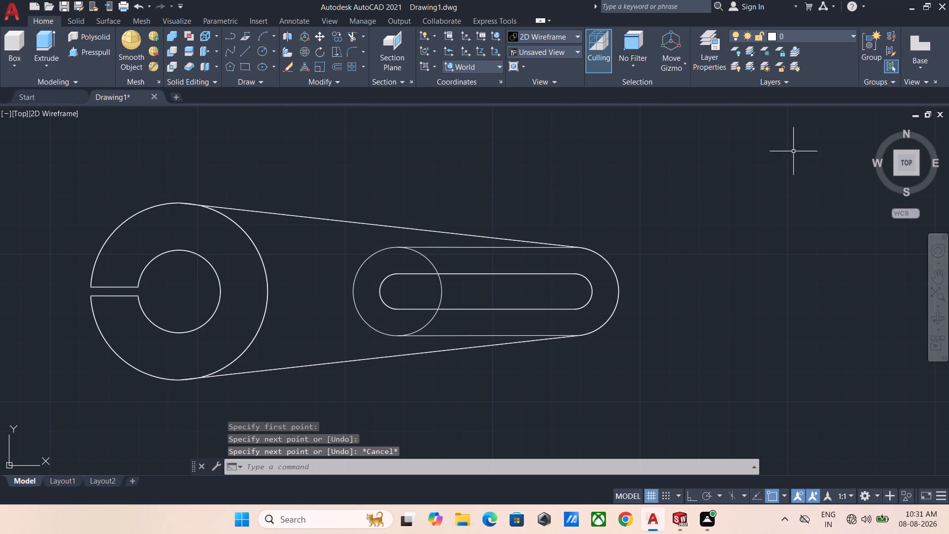
left_click(896, 172)
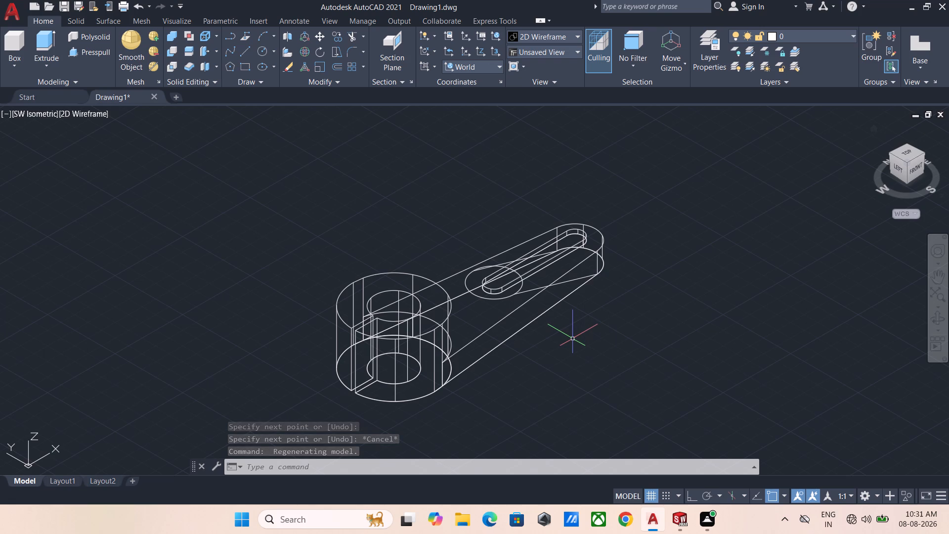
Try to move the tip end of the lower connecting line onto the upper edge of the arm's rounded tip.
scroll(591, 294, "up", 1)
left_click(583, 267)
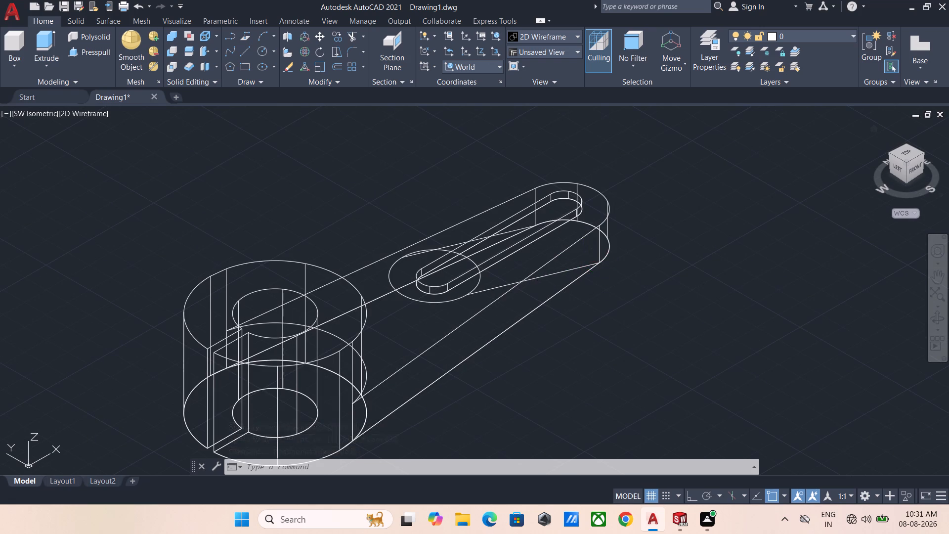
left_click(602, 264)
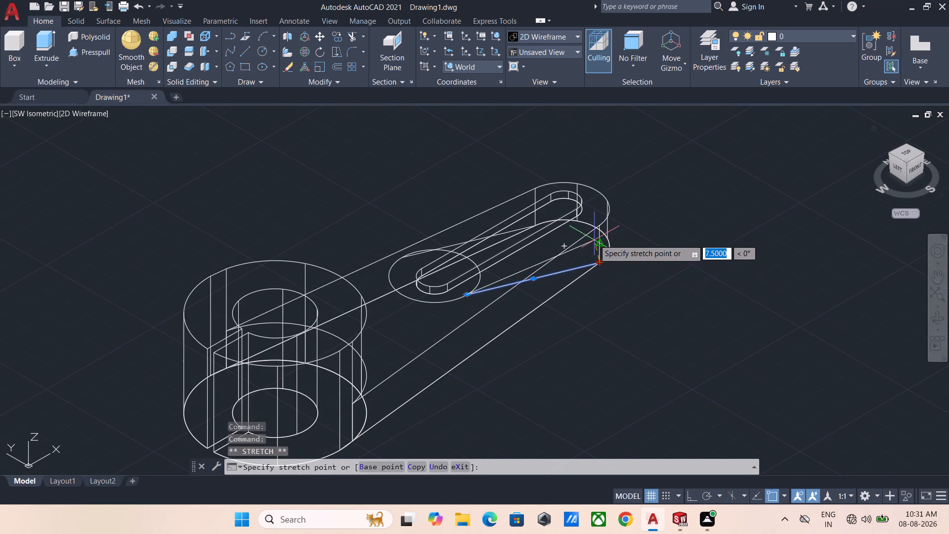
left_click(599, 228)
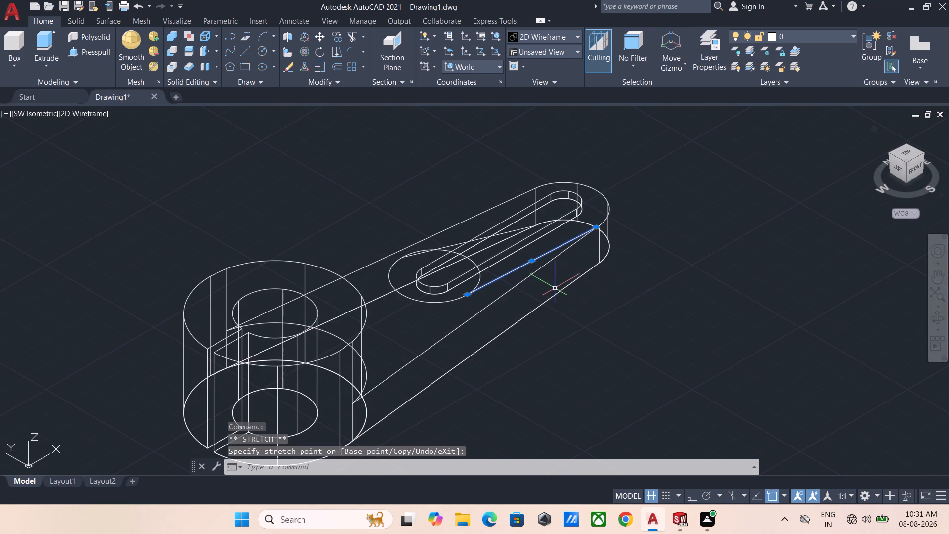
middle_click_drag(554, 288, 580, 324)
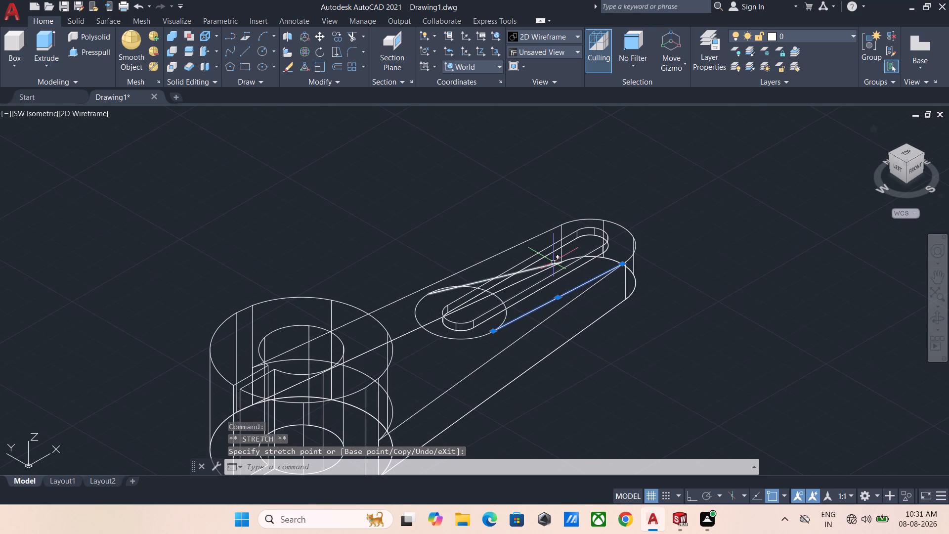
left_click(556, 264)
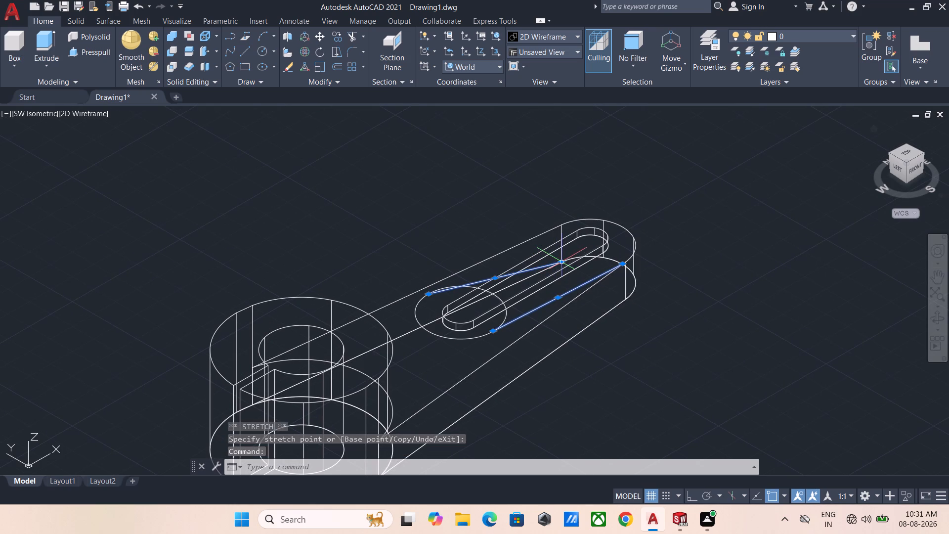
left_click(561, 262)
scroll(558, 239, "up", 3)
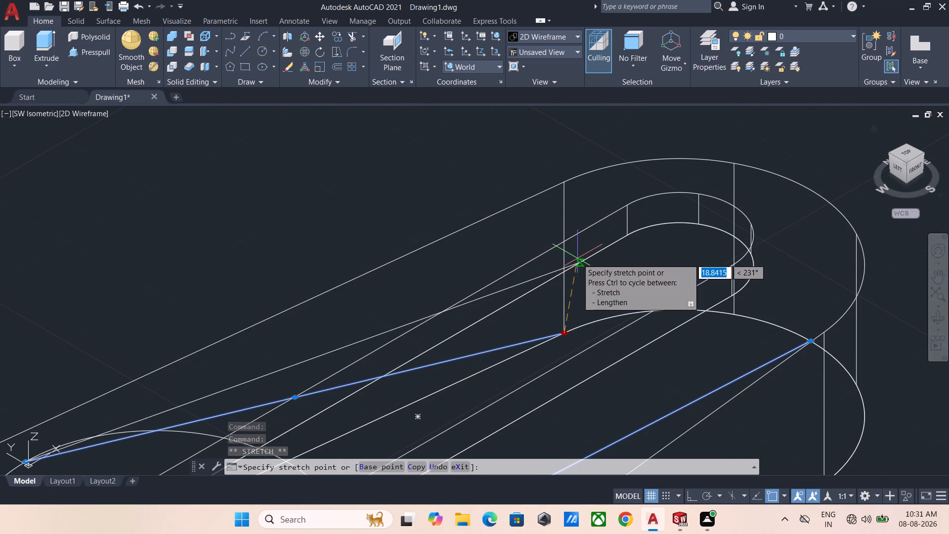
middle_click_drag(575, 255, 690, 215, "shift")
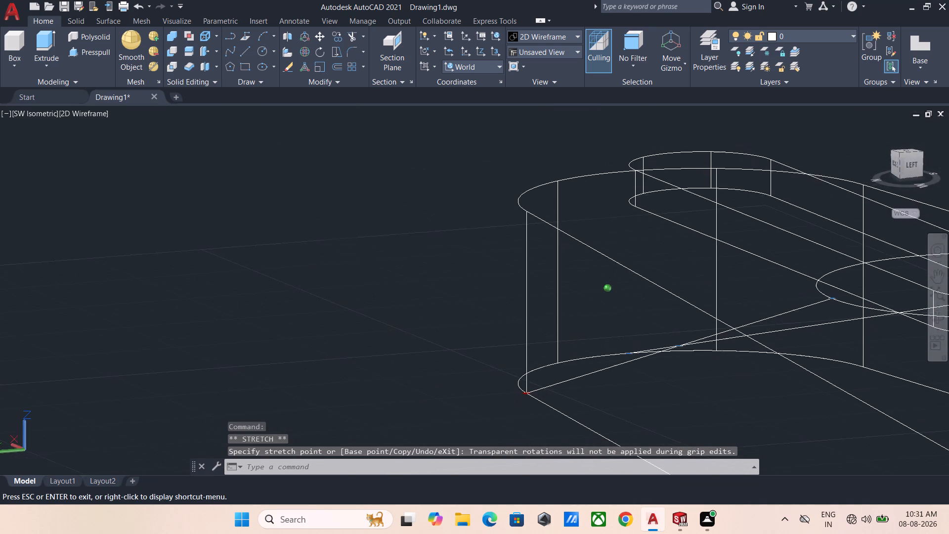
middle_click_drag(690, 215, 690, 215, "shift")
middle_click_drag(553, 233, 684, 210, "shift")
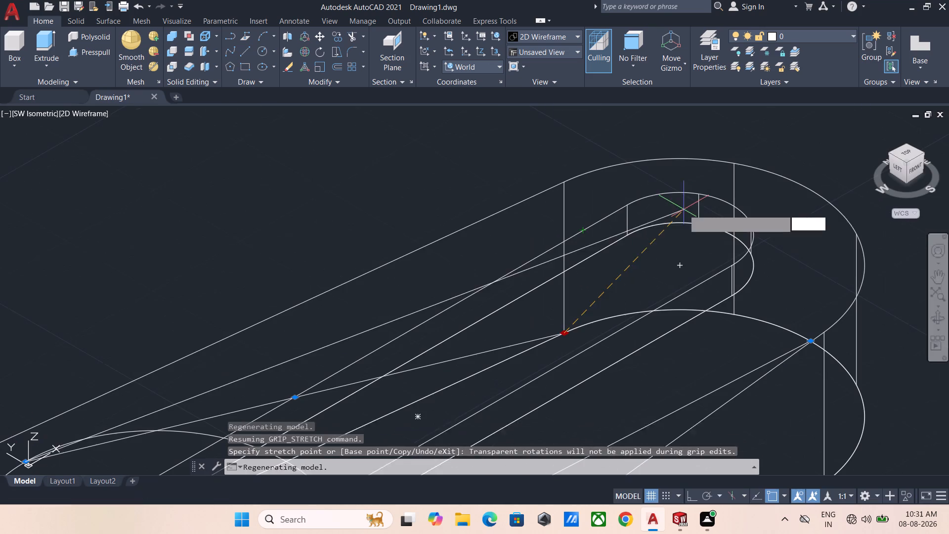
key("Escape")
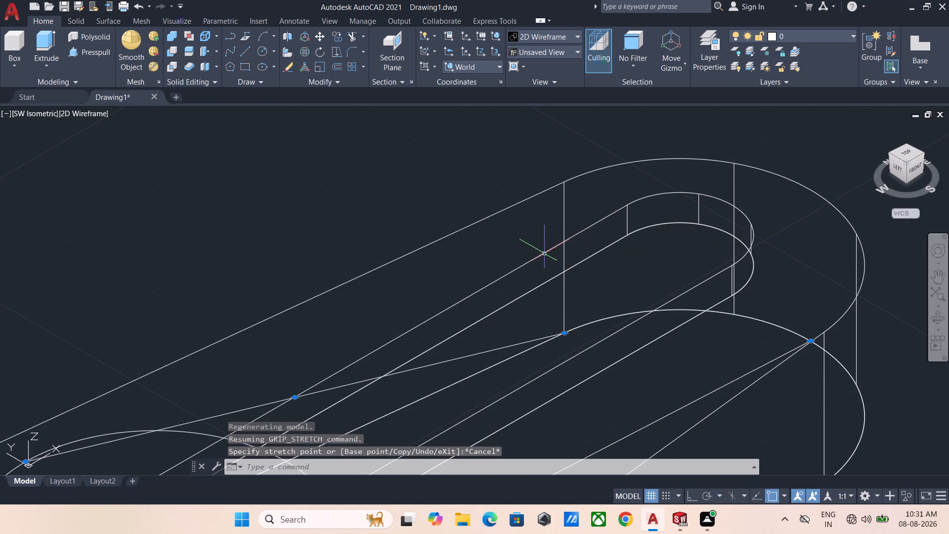
Examine the two connecting lines from the side to compare the heights of their ends with the arm's faces.
middle_click_drag(535, 255, 643, 231, "shift")
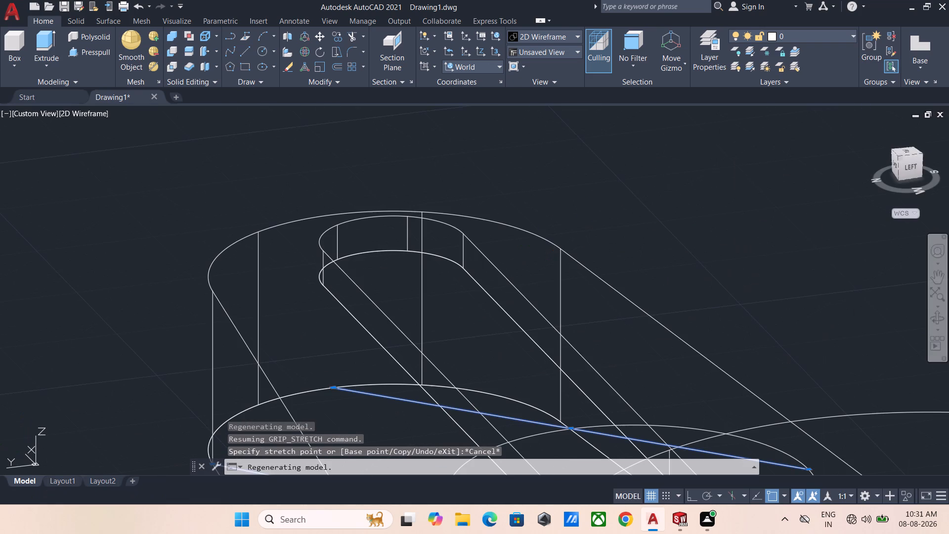
middle_click_drag(512, 313, 576, 277, "shift")
scroll(579, 277, "down", 2)
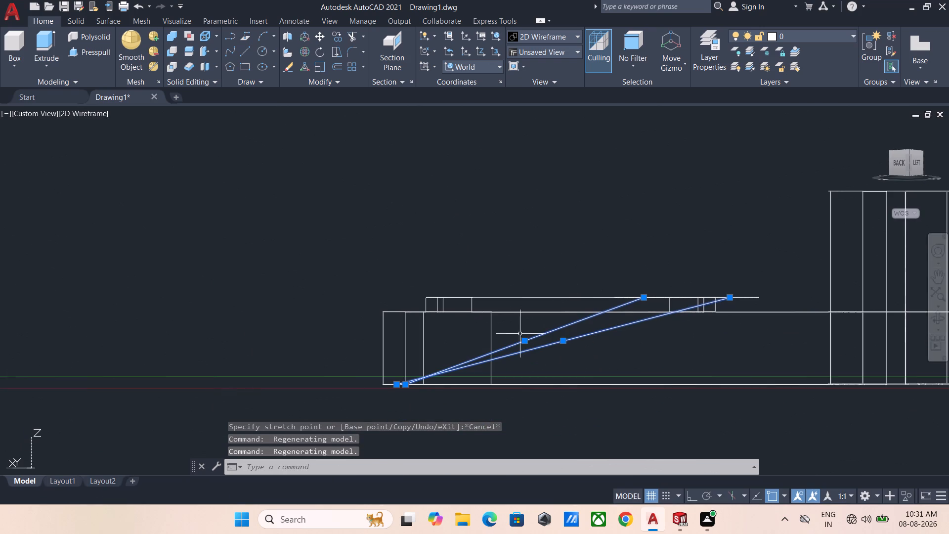
scroll(502, 349, "up", 2)
middle_click_drag(410, 353, 417, 351)
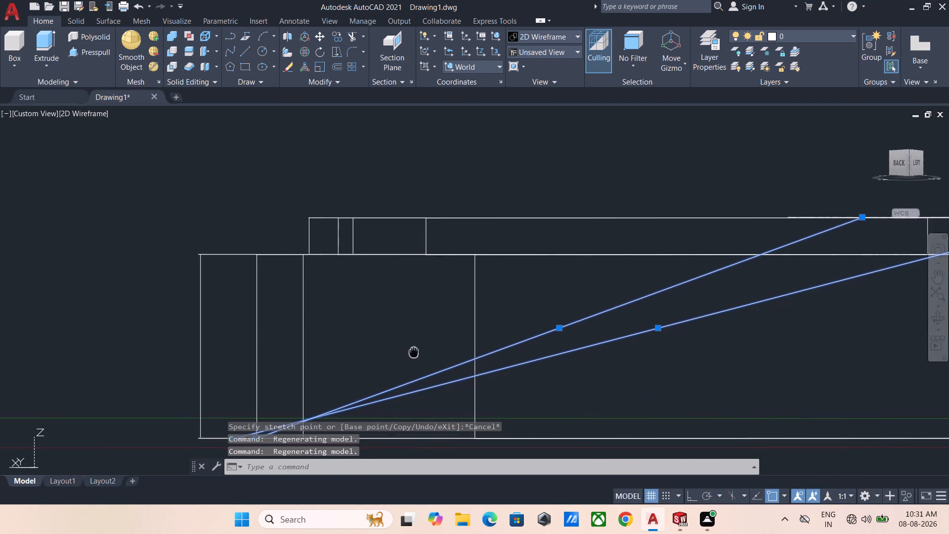
middle_click_drag(417, 351, 457, 275)
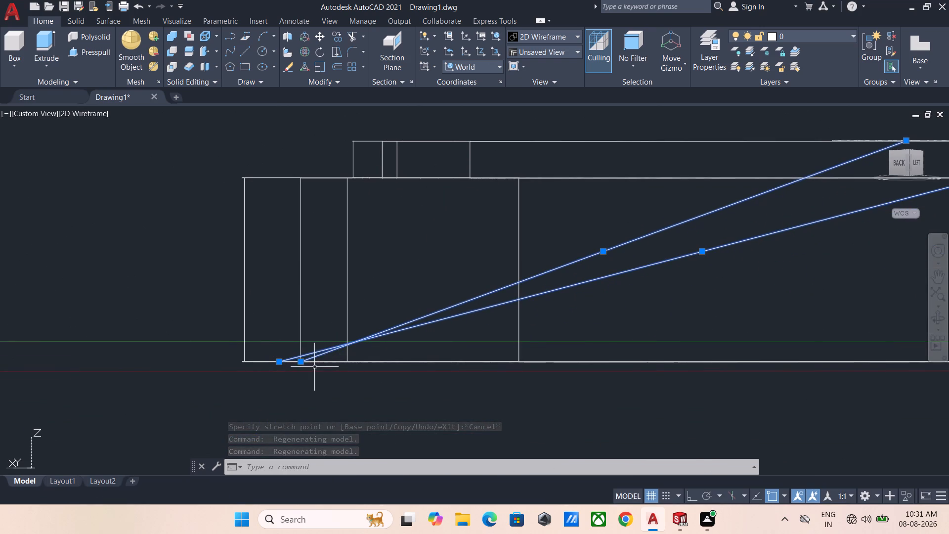
middle_click_drag(355, 356, 324, 399, "shift")
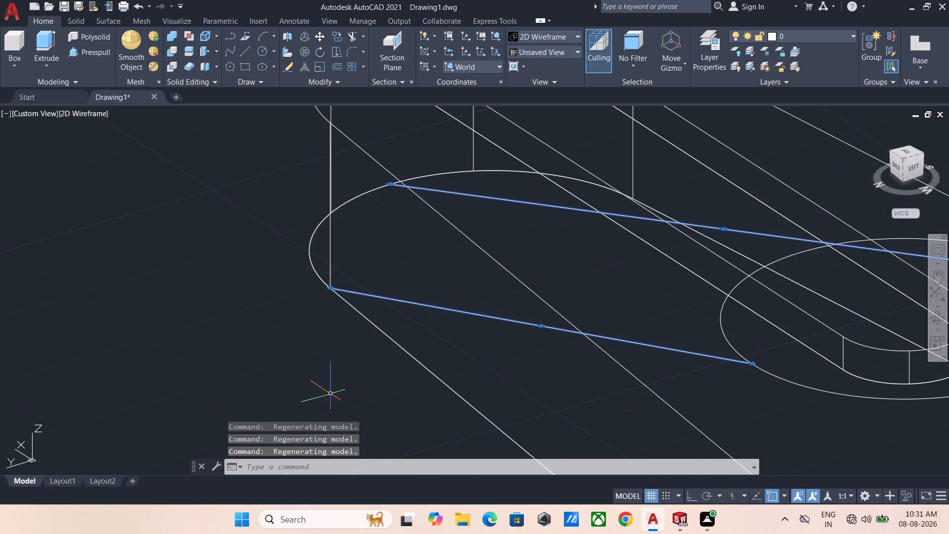
key("Escape")
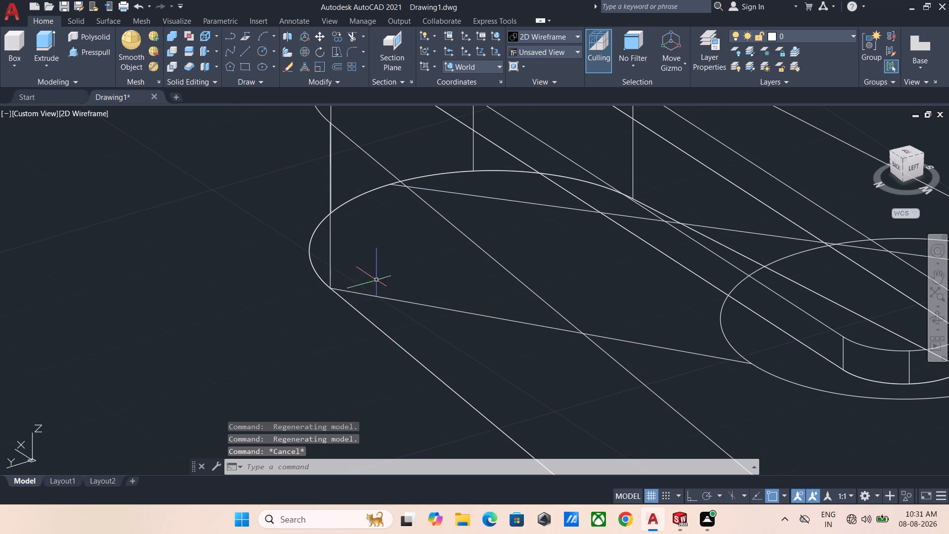
Stretch the tip end of the upper connecting line straight up to the rounded tip's corner on the arm's upper face.
middle_click_drag(377, 278, 377, 326)
scroll(378, 325, "up", 1)
scroll(378, 325, "down", 1)
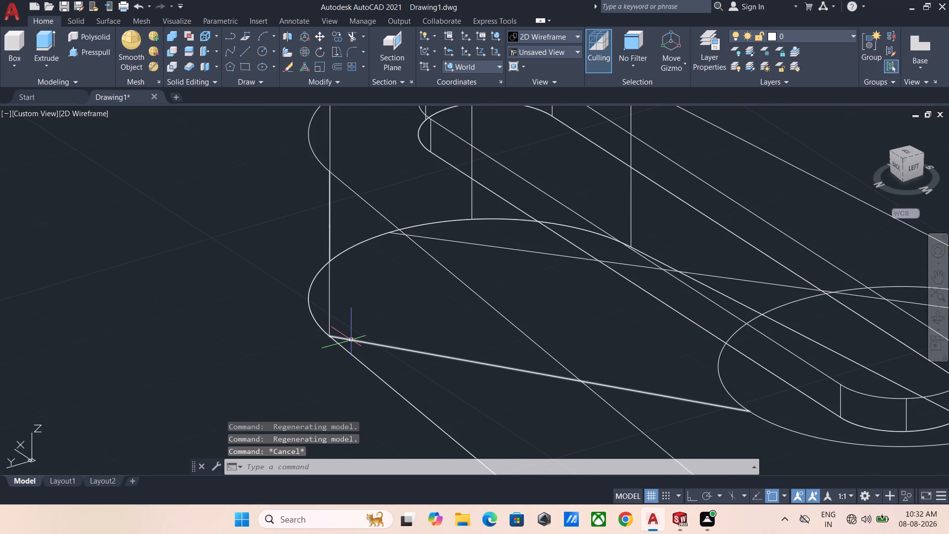
left_click(351, 340)
left_click(329, 337)
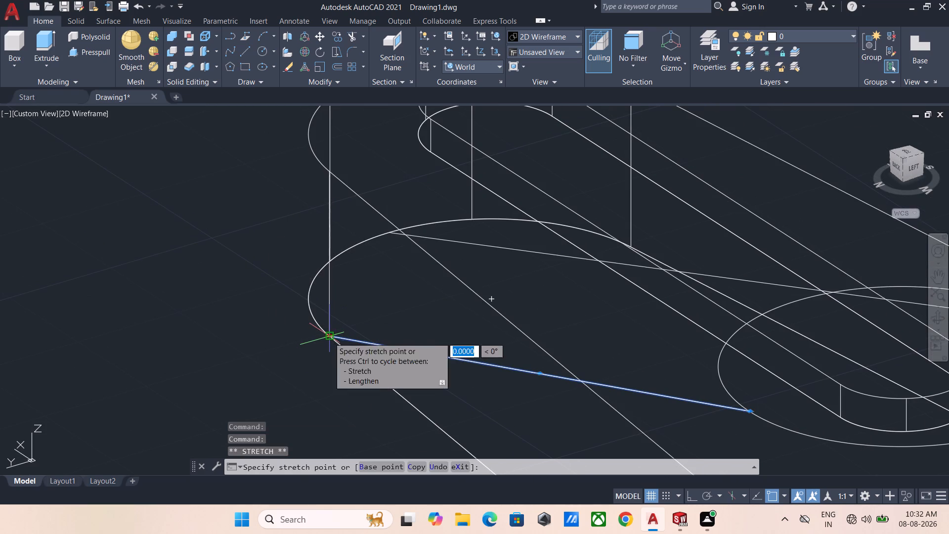
middle_click(316, 189)
scroll(316, 189, "down", 1)
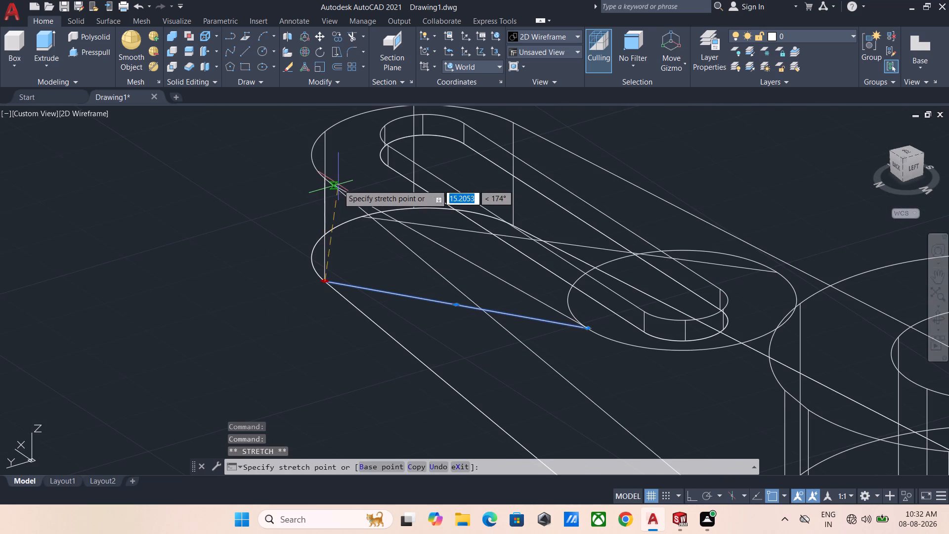
left_click(323, 179)
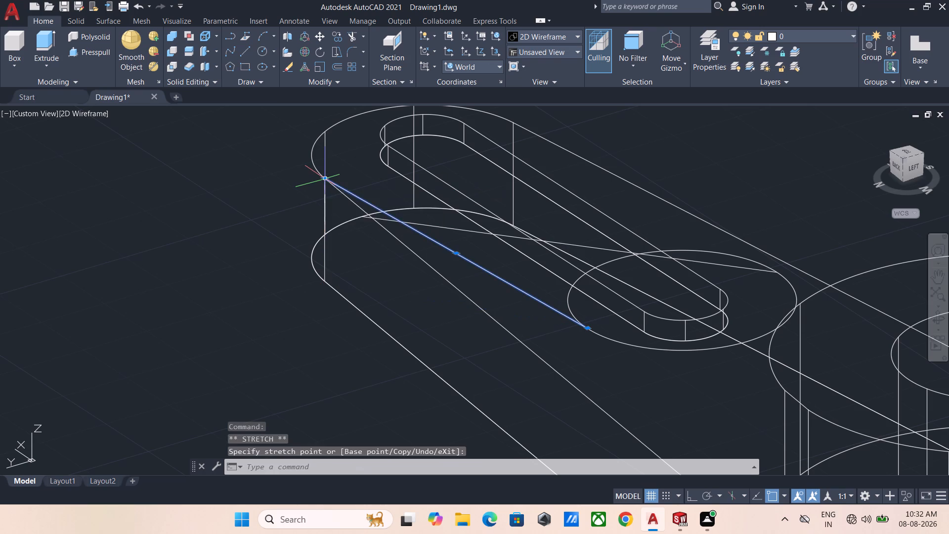
key("Escape")
key("Escape")
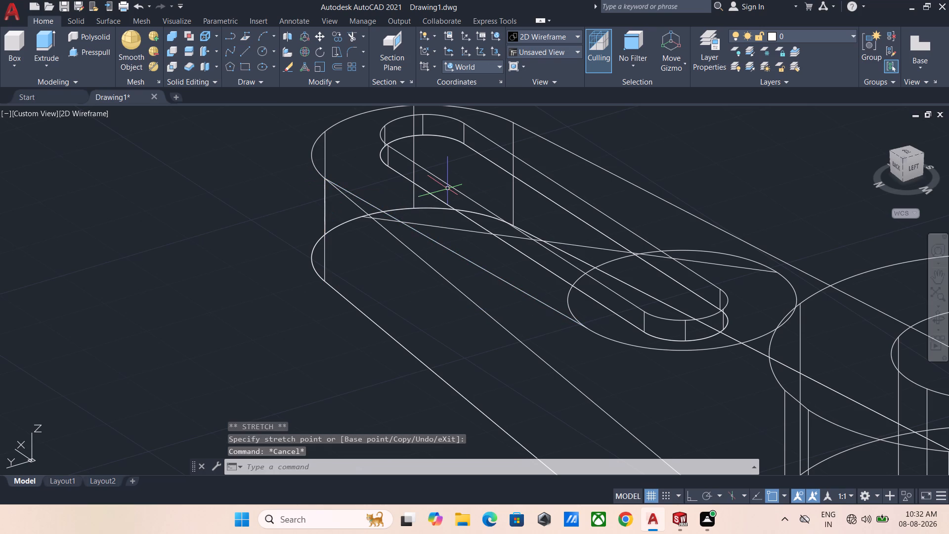
Stretch the tip end of the lower connecting line to the matching end of the rounded-tip arc on the arm's upper face.
middle_click_drag(447, 188, 377, 204)
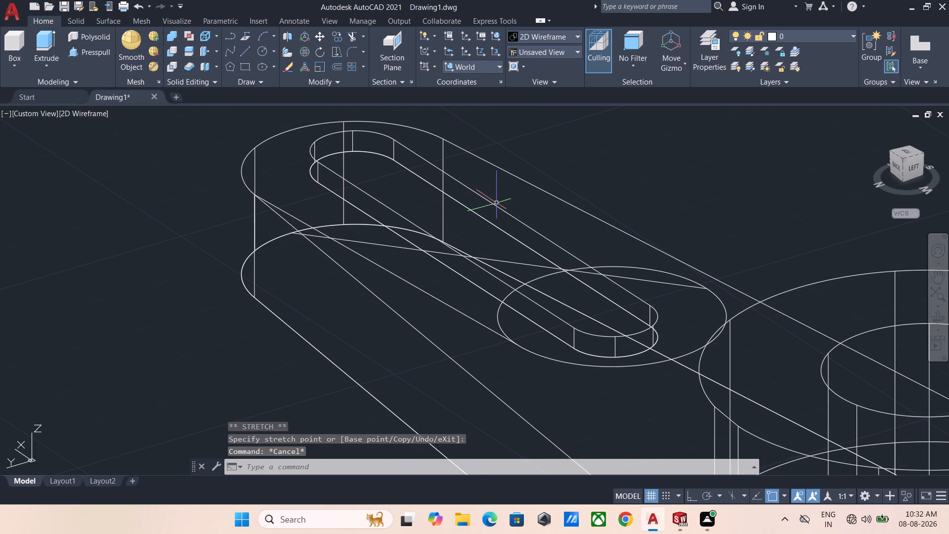
middle_click_drag(497, 203, 334, 180, "shift")
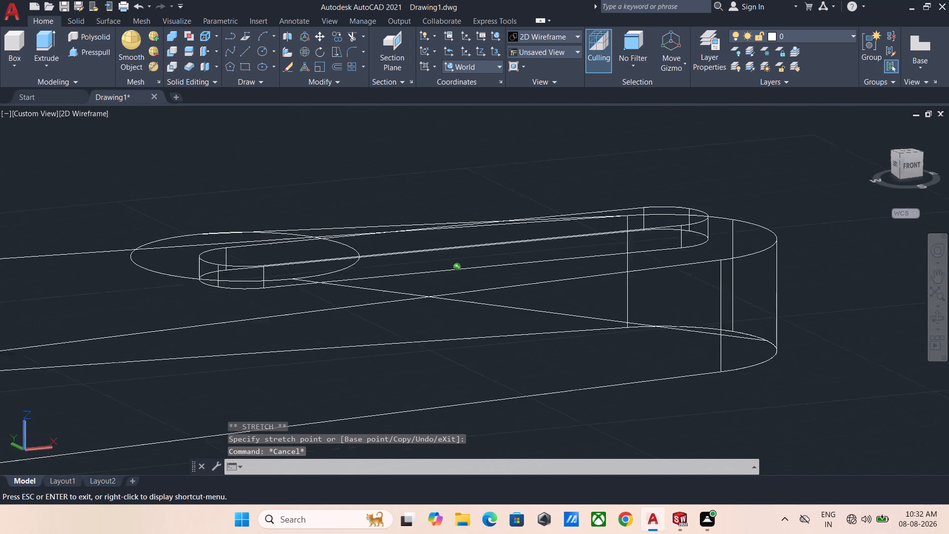
middle_click_drag(334, 180, 304, 177, "shift")
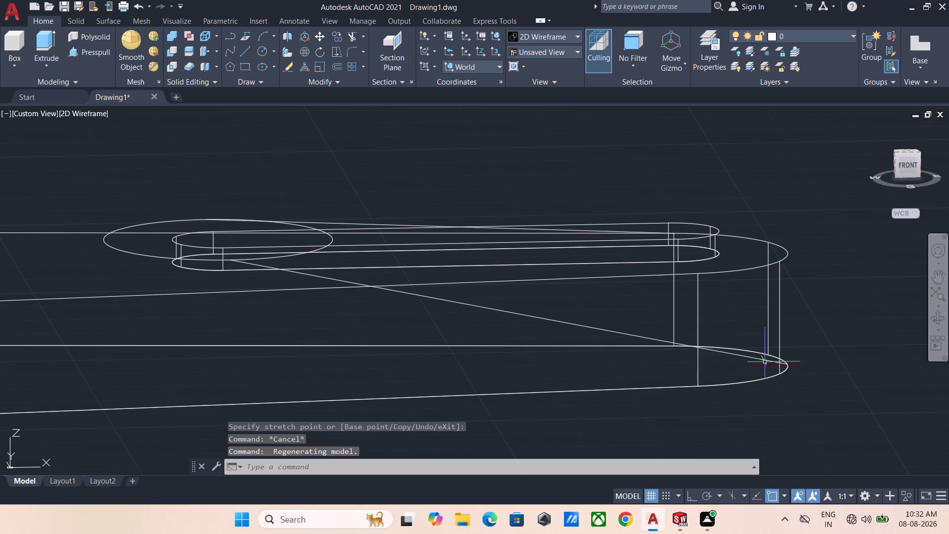
left_click(764, 359)
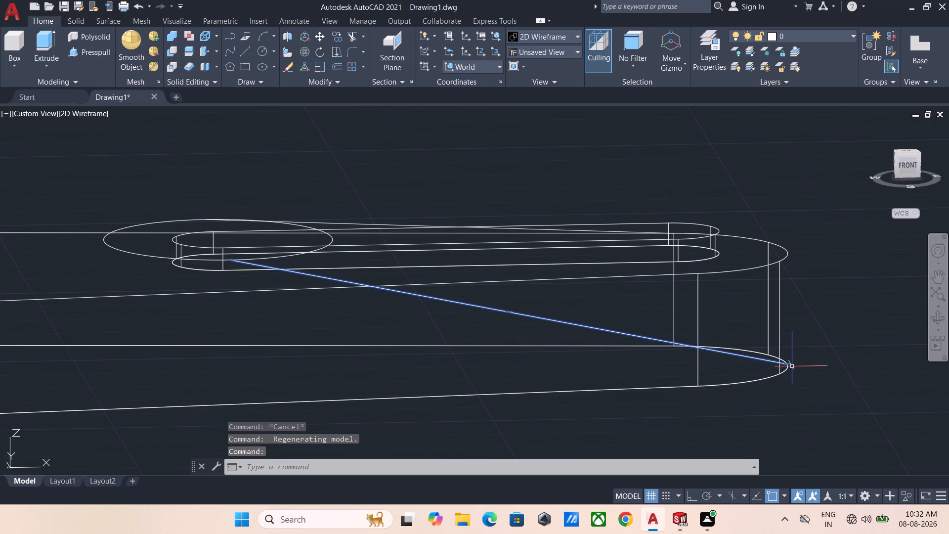
left_click(789, 366)
left_click(700, 275)
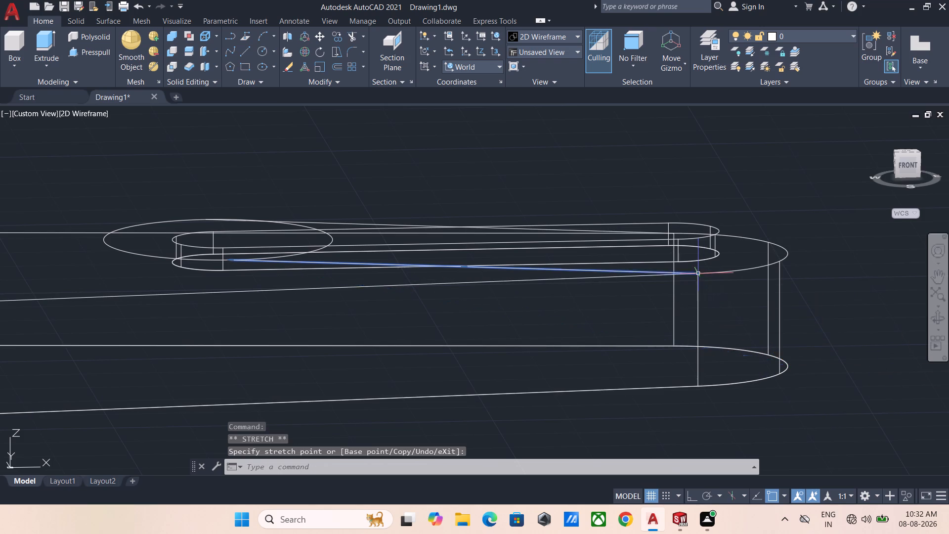
key("Escape")
Return the lever to the top view with north up and regenerate the drawing.
middle_click_drag(677, 310, 683, 333)
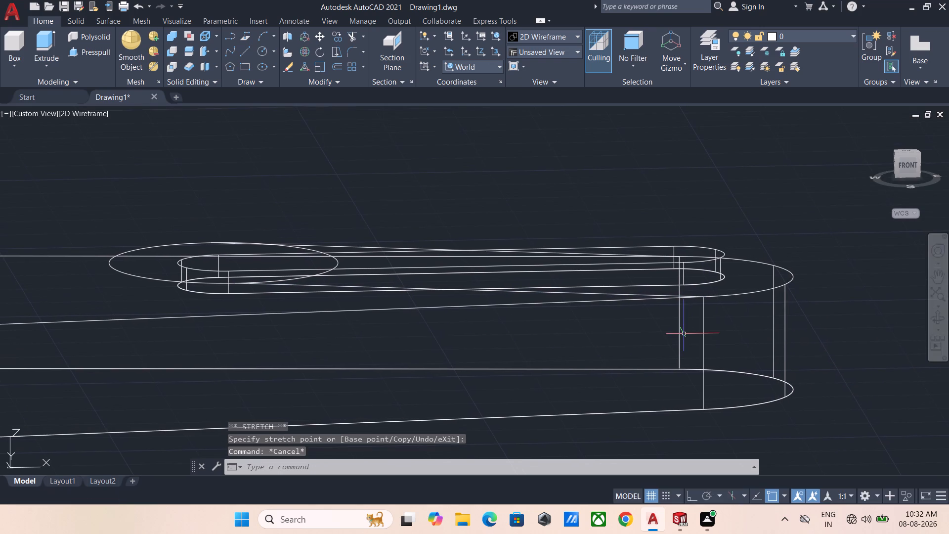
middle_click_drag(684, 336, 782, 391, "shift")
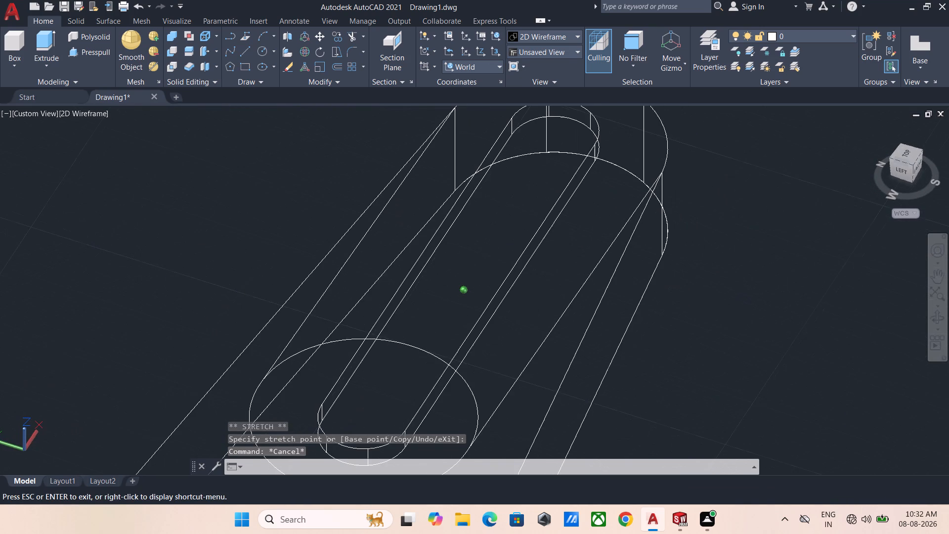
middle_click_drag(782, 391, 782, 391, "shift")
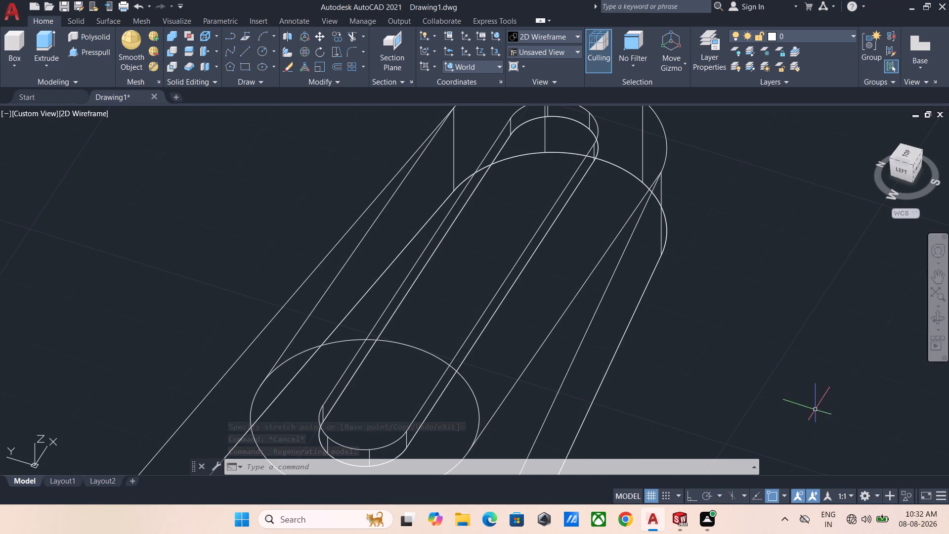
middle_click_drag(817, 405, 733, 299)
scroll(733, 297, "down", 2)
middle_click_drag(767, 306, 685, 298)
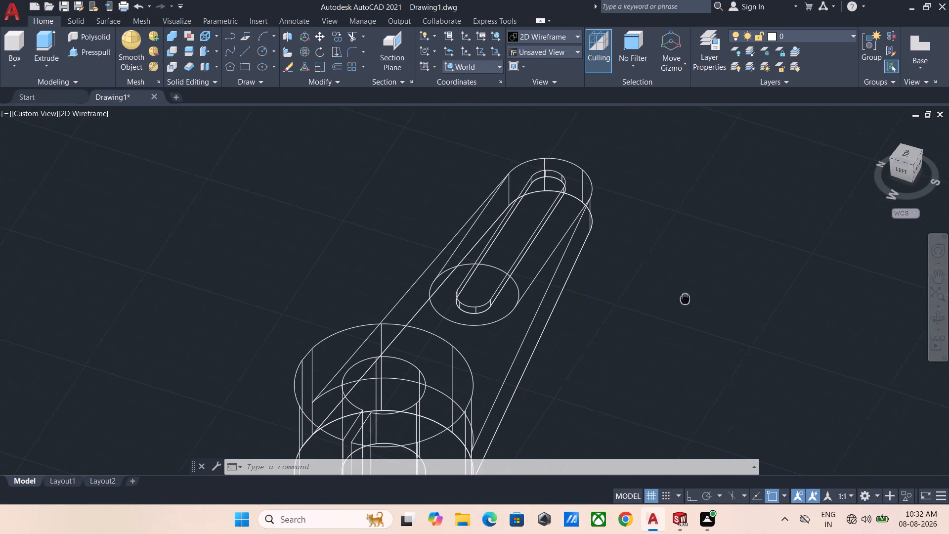
middle_click_drag(685, 298, 655, 286)
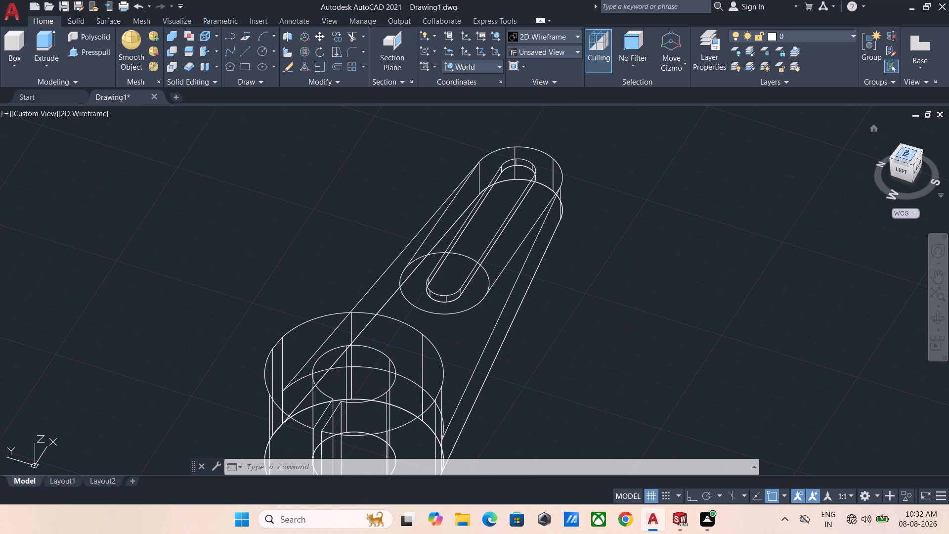
left_click(909, 152)
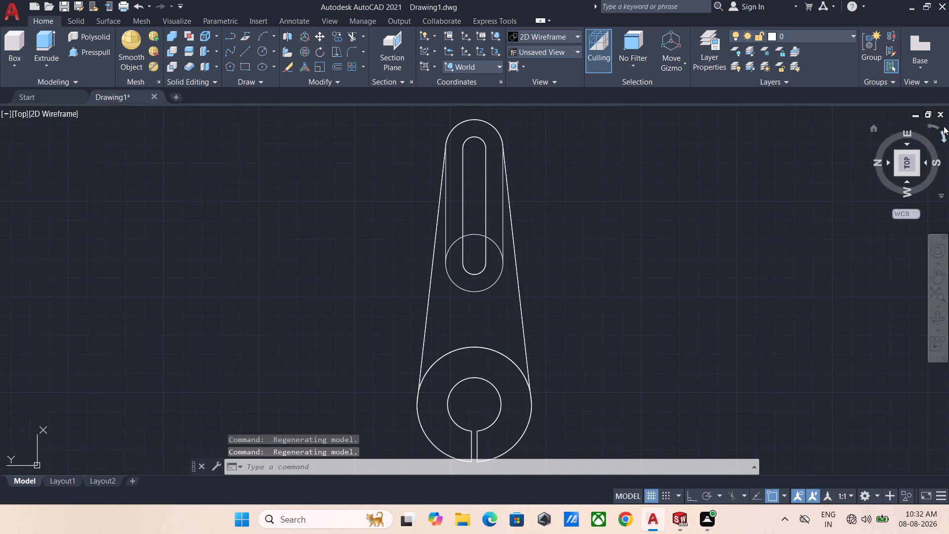
left_click(947, 139)
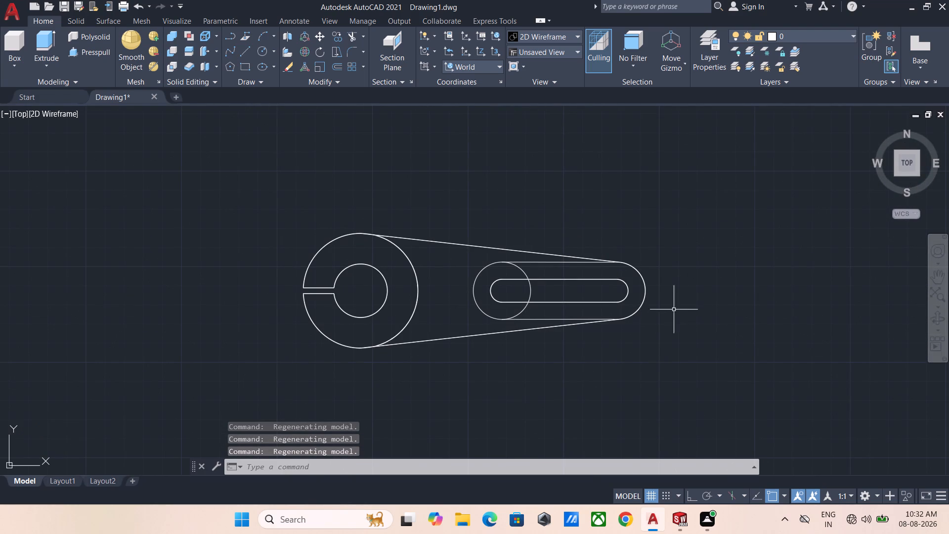
key("r")
key("e")
key("space")
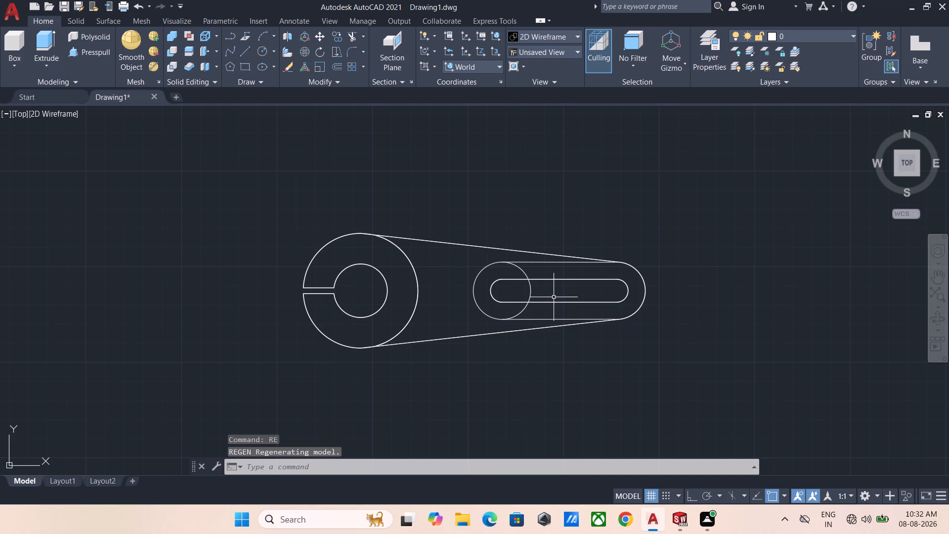
Trim away the inner half of the radius-15 circle to leave a single rounded outline around the slot.
key("t")
type("r")
key("space")
left_click(528, 271)
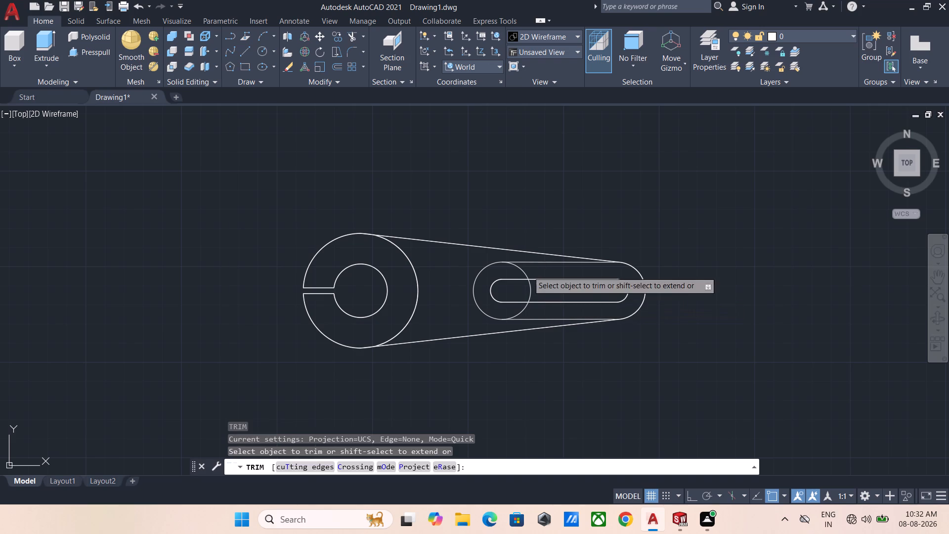
left_click(502, 277)
left_click_drag(543, 291, 538, 290)
left_click(518, 290)
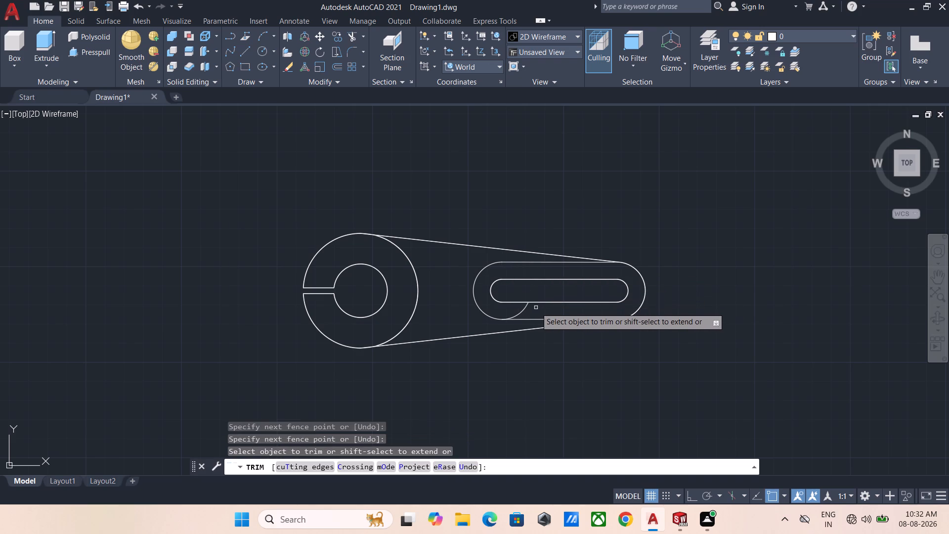
left_click_drag(535, 311, 529, 309)
left_click(513, 310)
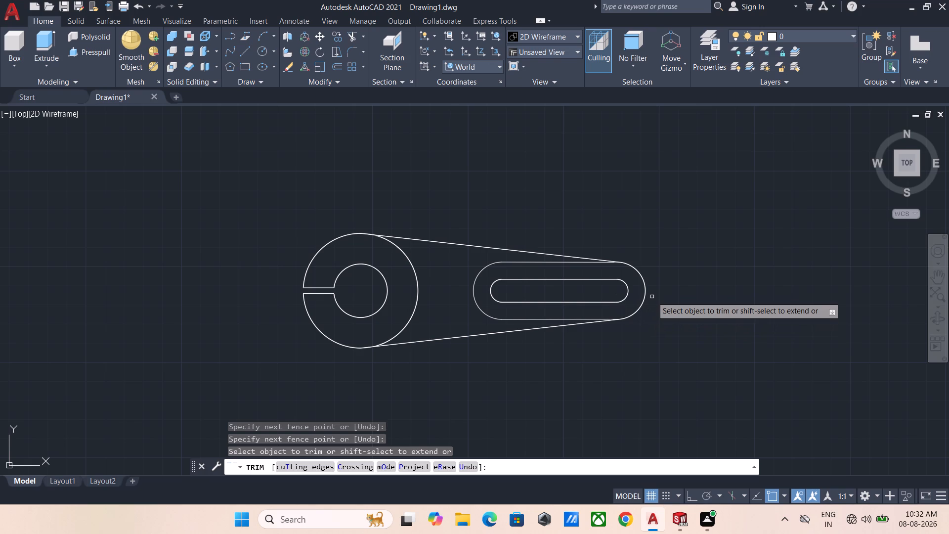
key("Escape")
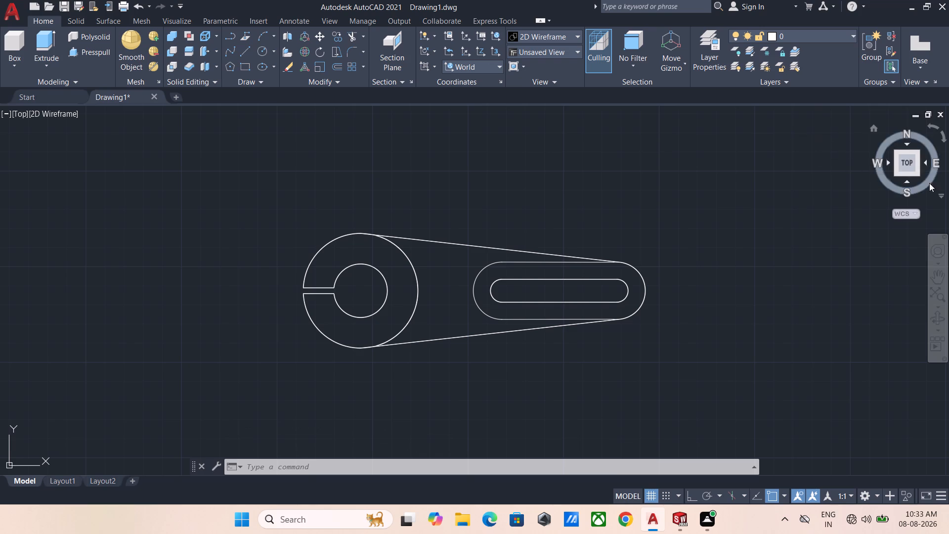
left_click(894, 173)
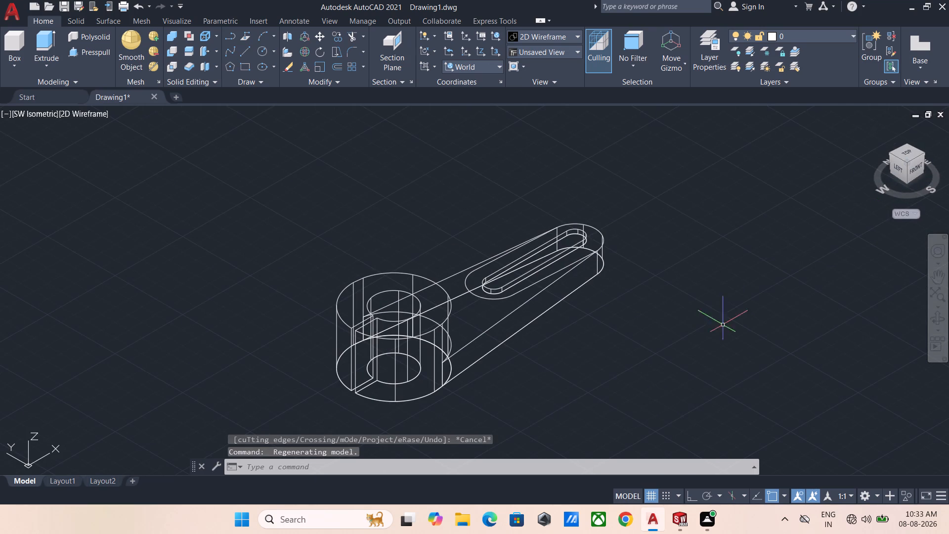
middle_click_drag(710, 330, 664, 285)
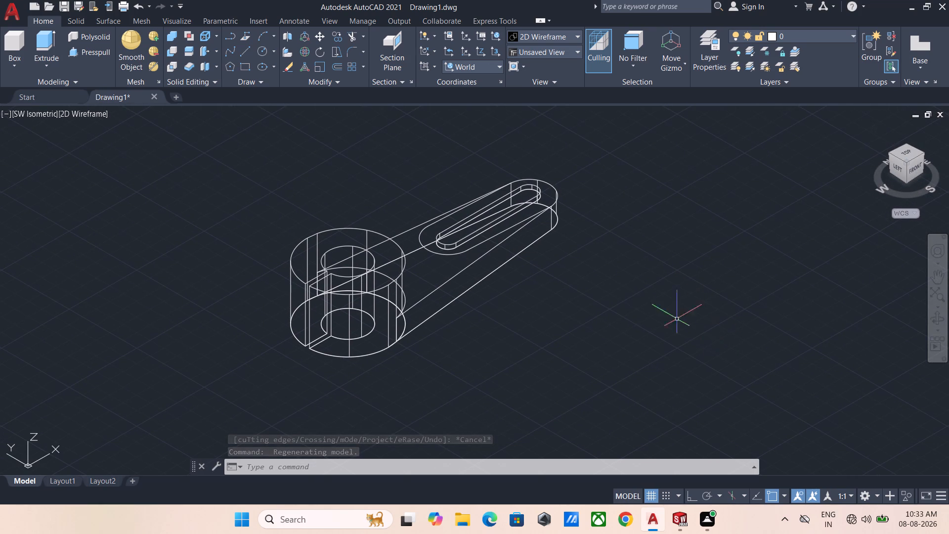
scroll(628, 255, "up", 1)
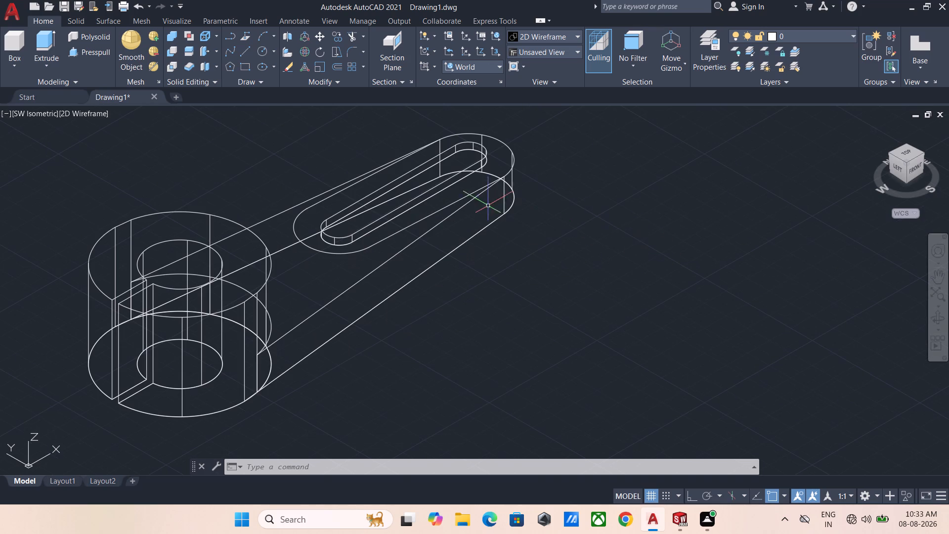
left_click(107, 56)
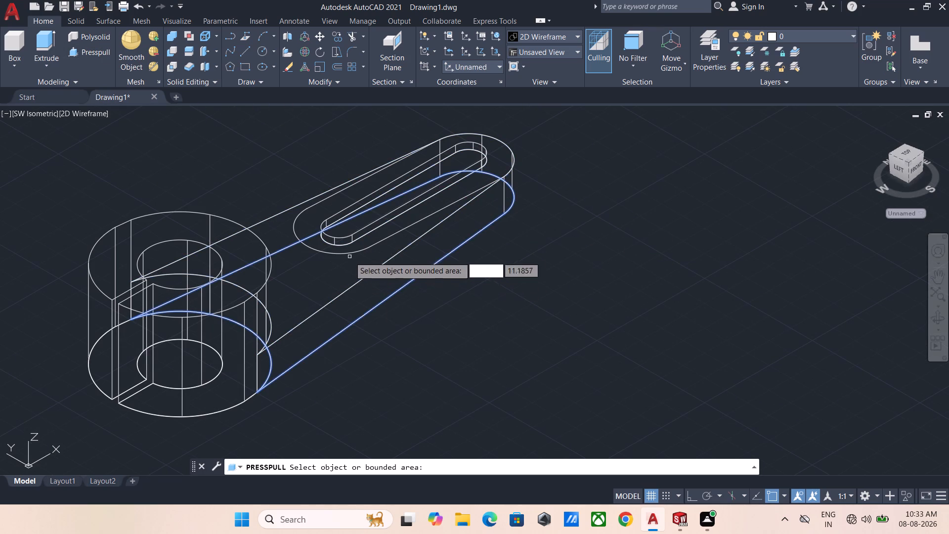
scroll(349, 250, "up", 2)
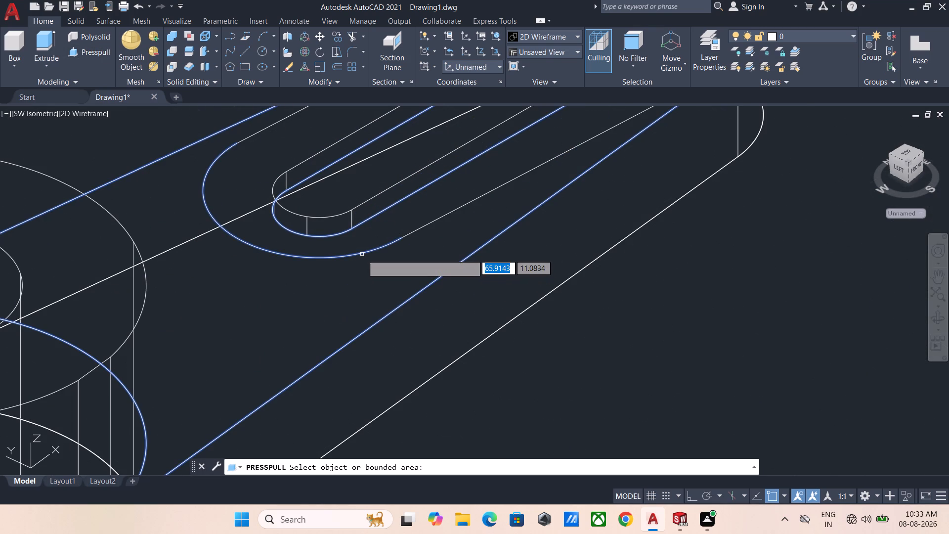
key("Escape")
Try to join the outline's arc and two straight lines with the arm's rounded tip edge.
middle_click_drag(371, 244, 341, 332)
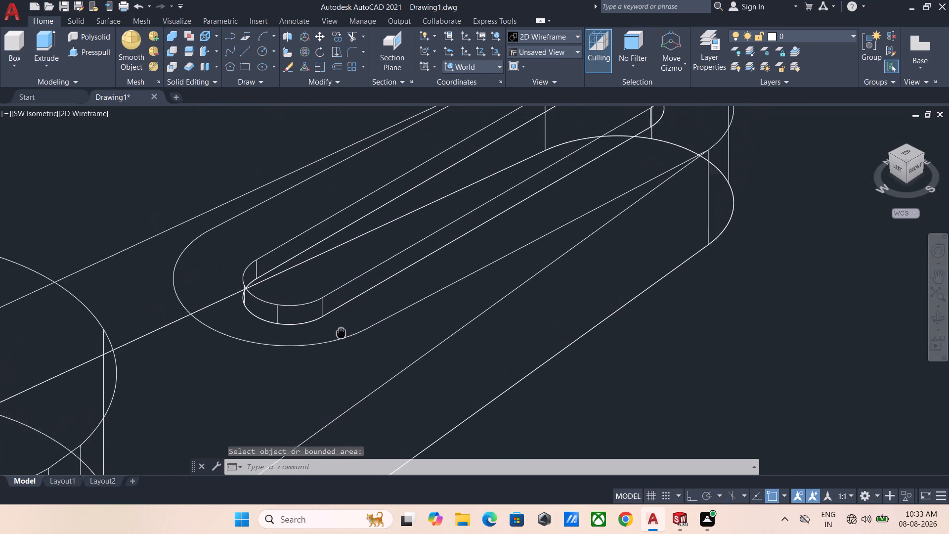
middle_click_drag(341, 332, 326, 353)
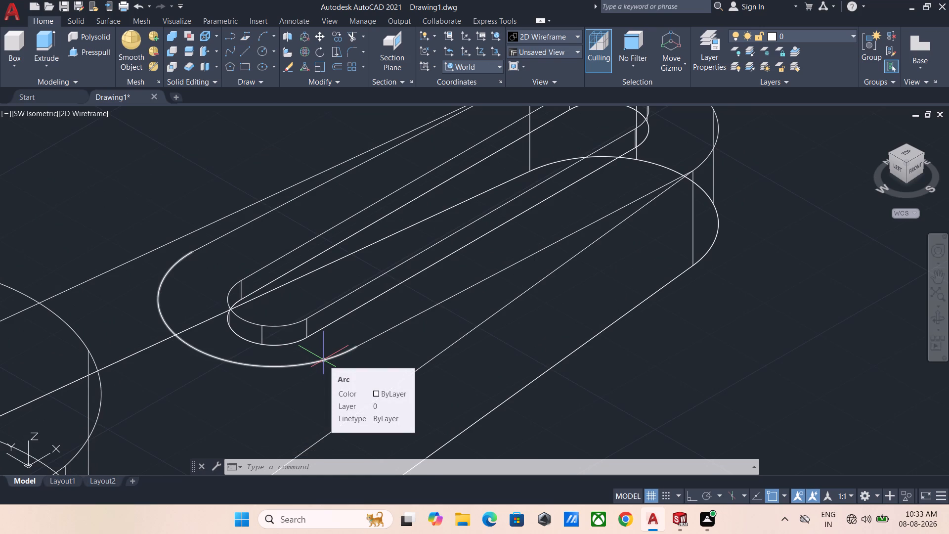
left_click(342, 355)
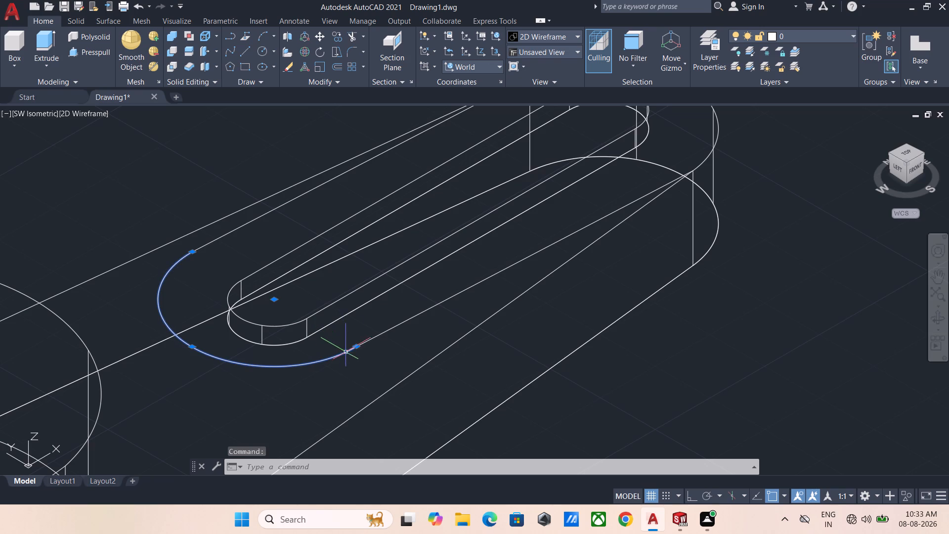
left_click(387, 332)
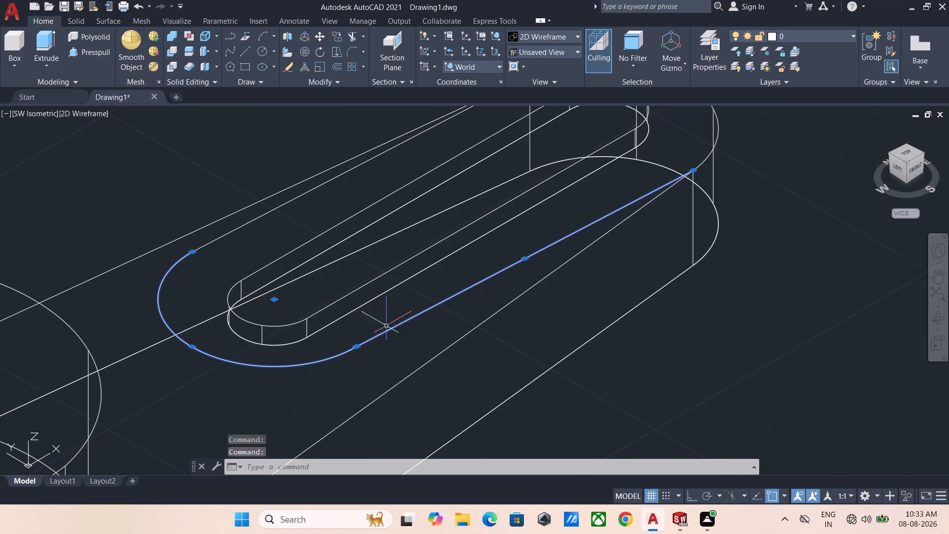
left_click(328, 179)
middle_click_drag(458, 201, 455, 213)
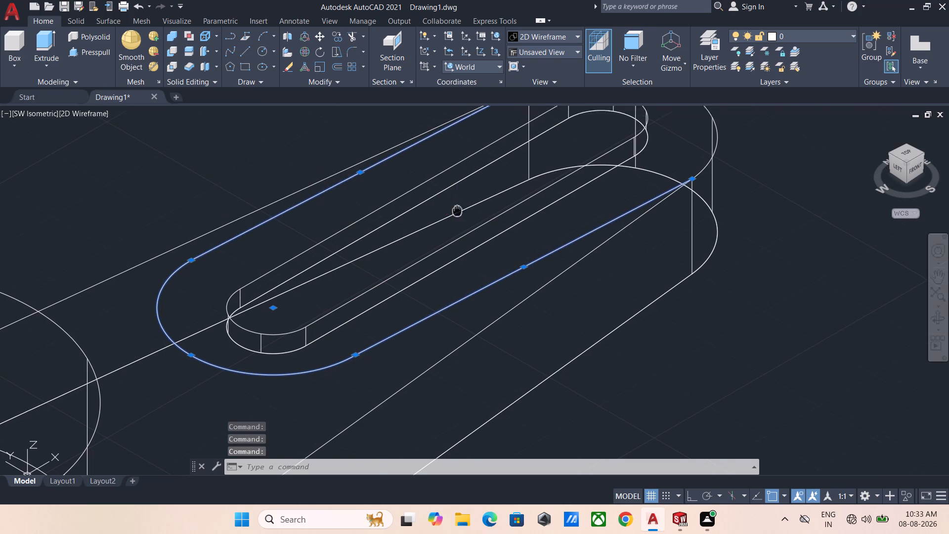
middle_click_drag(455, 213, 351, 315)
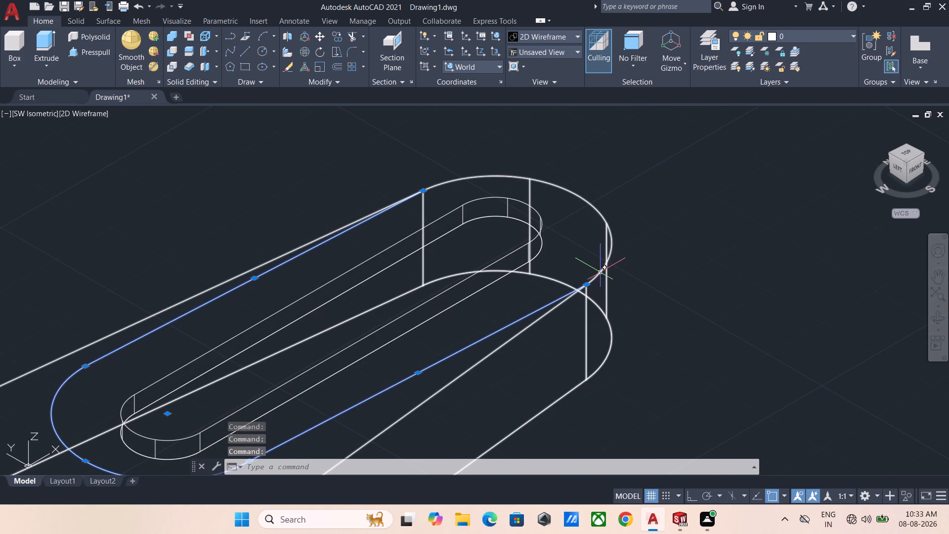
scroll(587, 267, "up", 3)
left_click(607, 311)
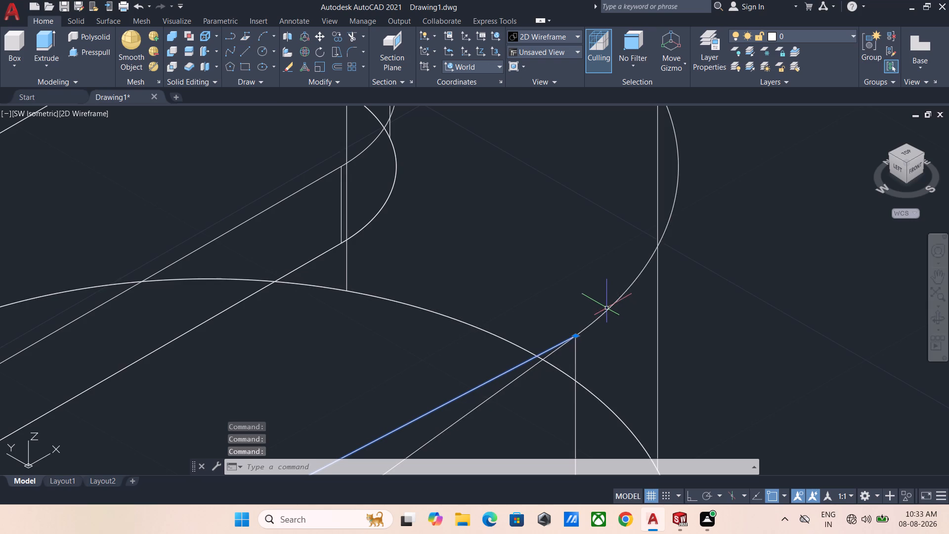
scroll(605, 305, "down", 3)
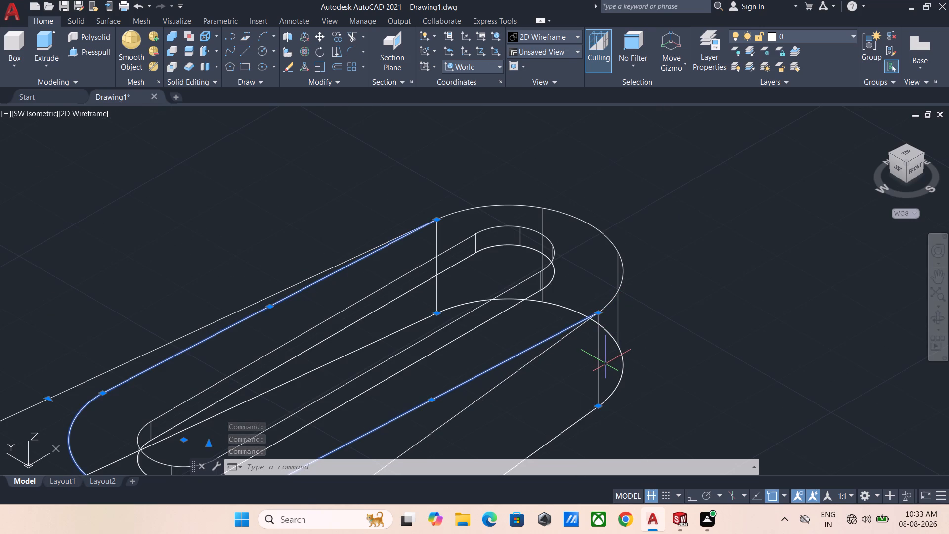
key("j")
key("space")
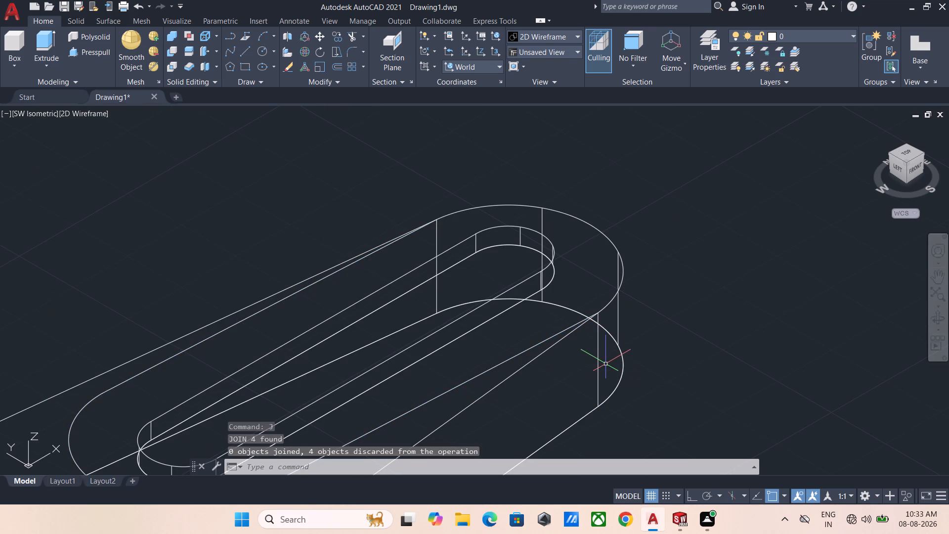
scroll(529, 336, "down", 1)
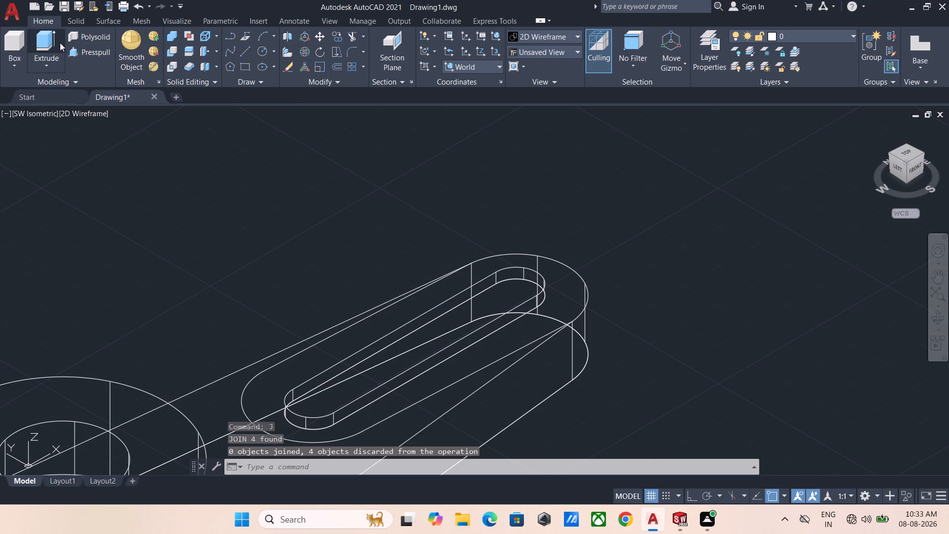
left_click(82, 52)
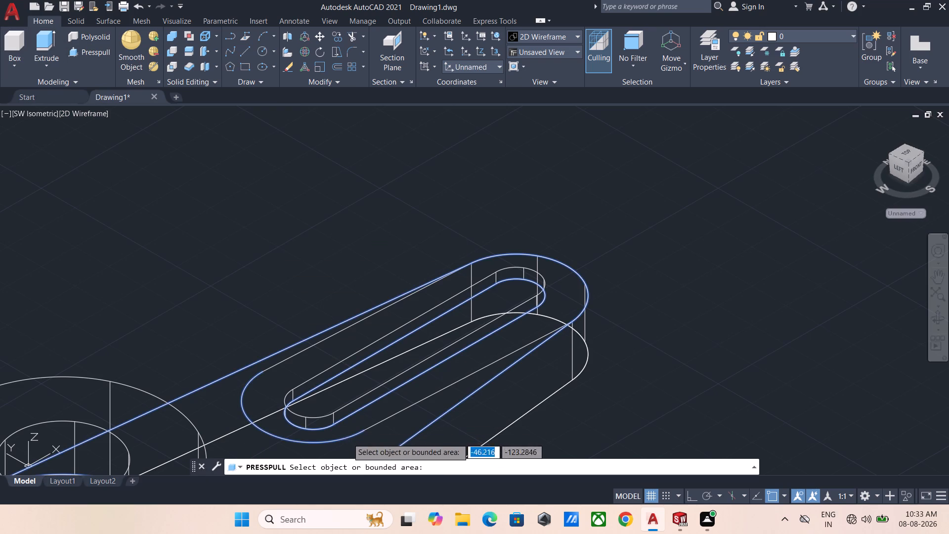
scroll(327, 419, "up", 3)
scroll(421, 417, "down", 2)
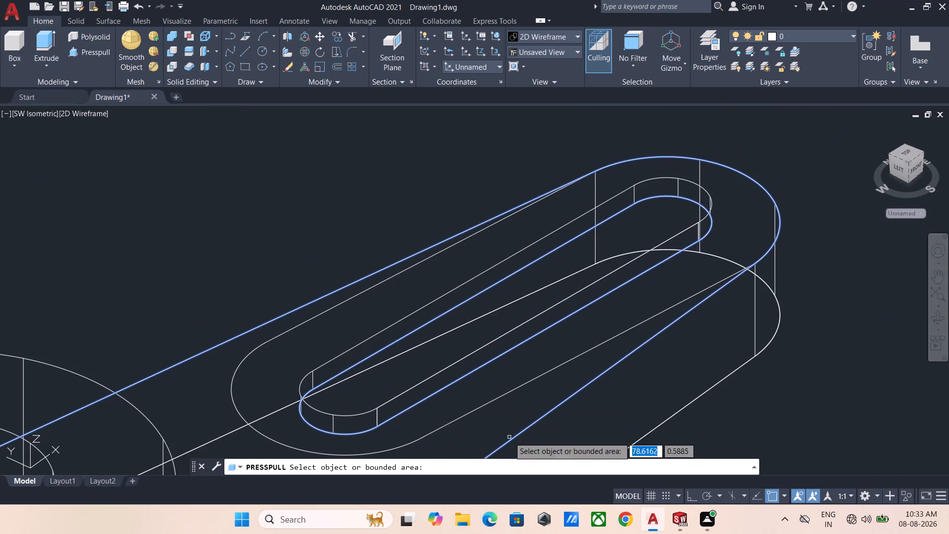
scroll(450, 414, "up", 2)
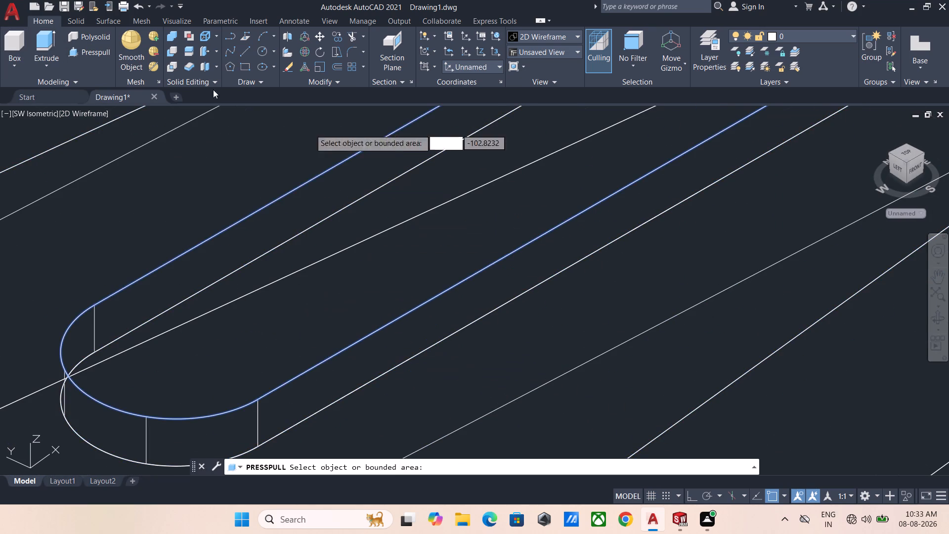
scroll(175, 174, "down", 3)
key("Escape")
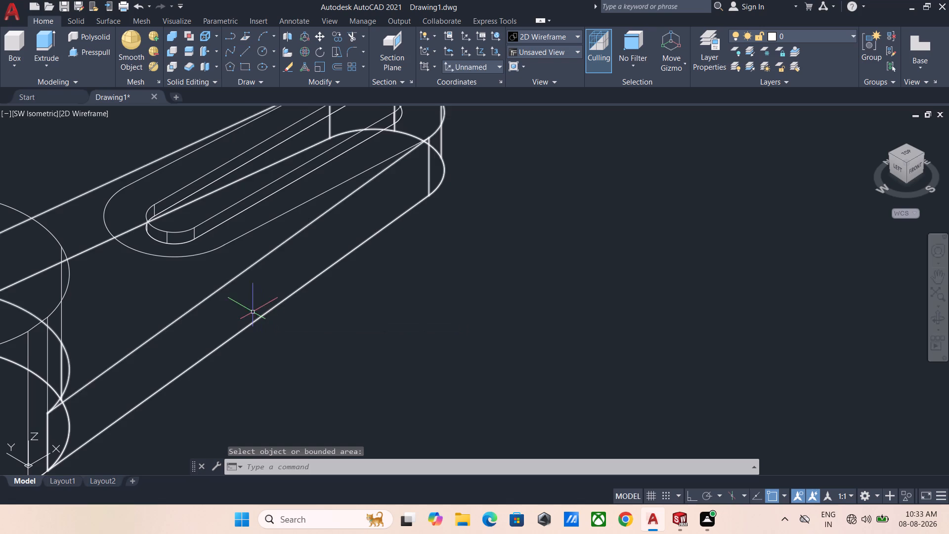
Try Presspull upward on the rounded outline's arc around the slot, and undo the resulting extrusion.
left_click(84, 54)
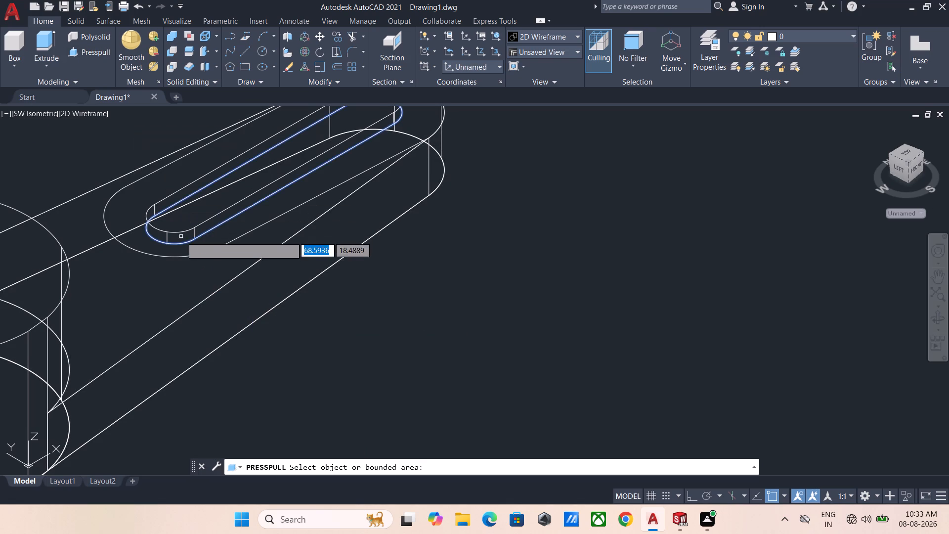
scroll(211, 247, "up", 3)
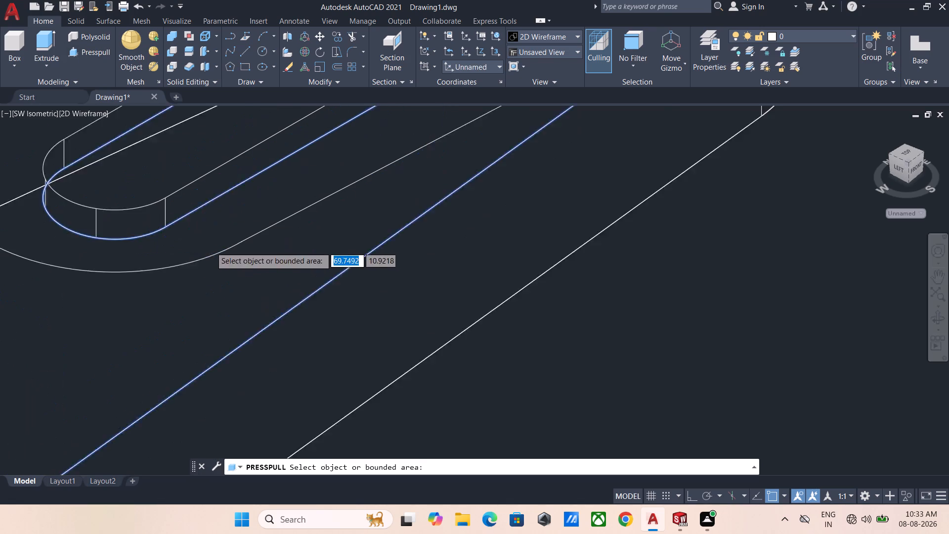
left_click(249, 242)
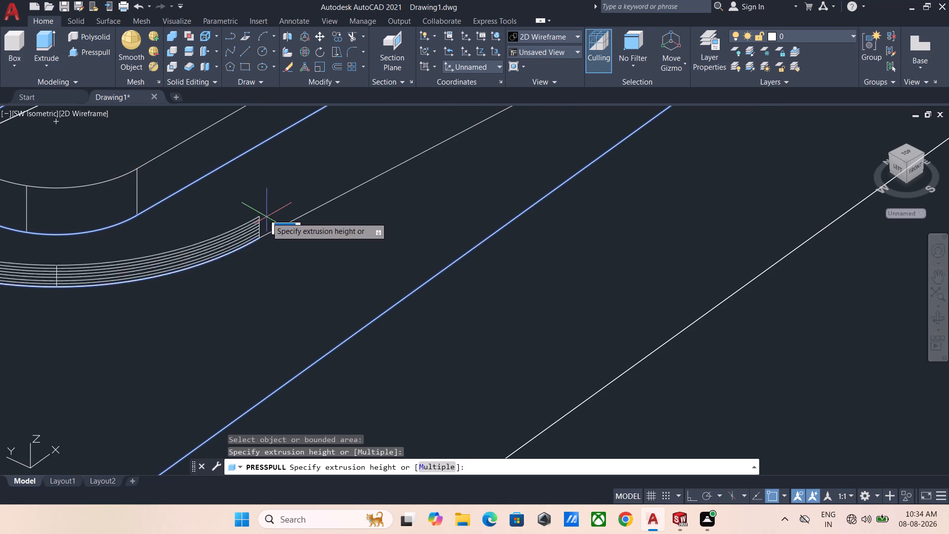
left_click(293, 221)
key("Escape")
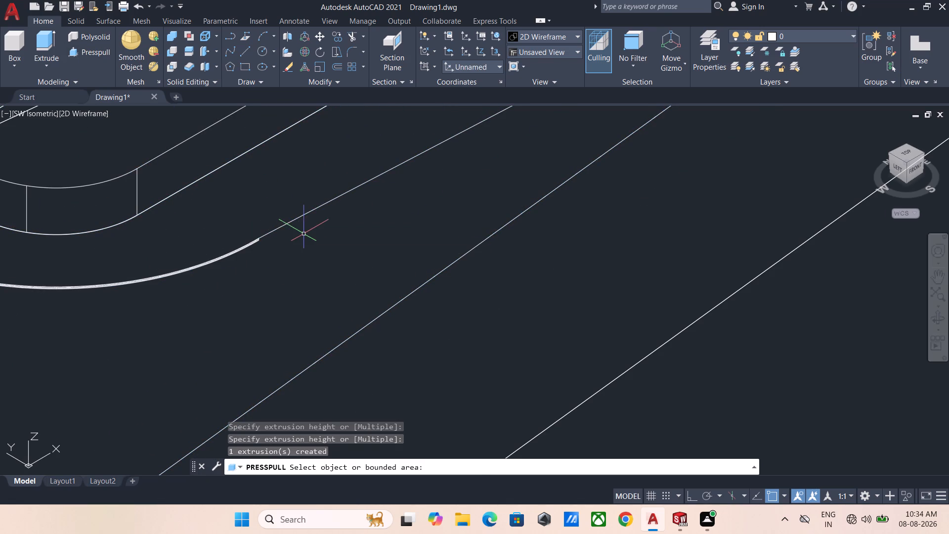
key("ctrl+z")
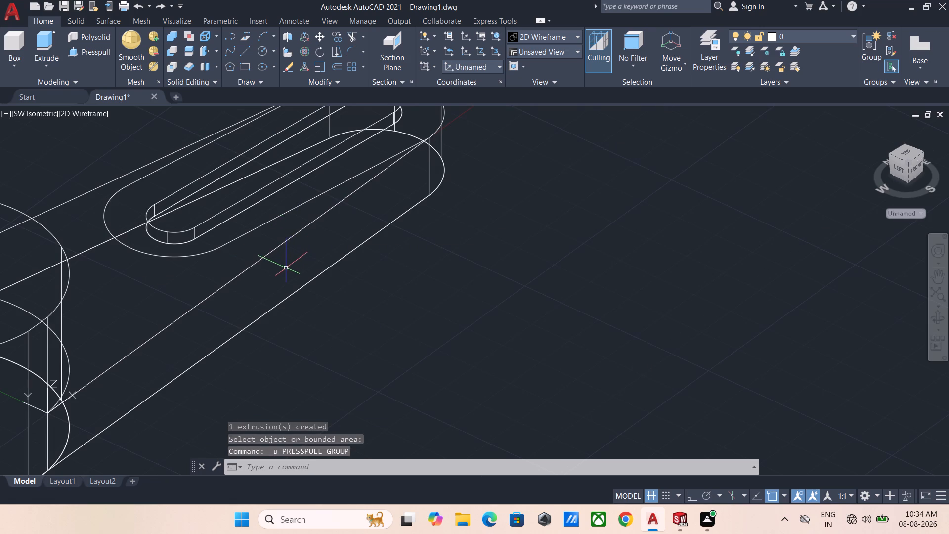
In the top view, erase the tapered arm with its slot and the two straight outline lines, keeping the split hub.
middle_click_drag(278, 257, 291, 278)
left_click(906, 153)
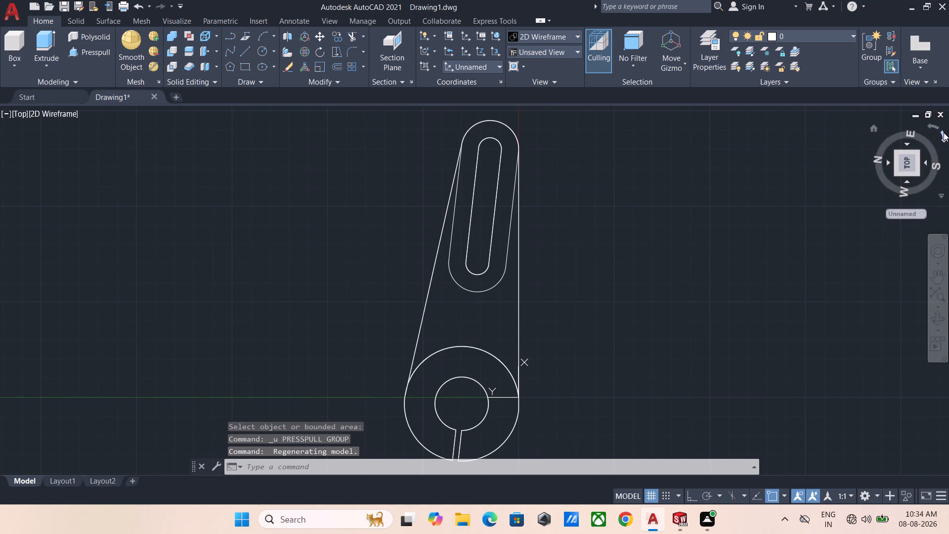
left_click(947, 135)
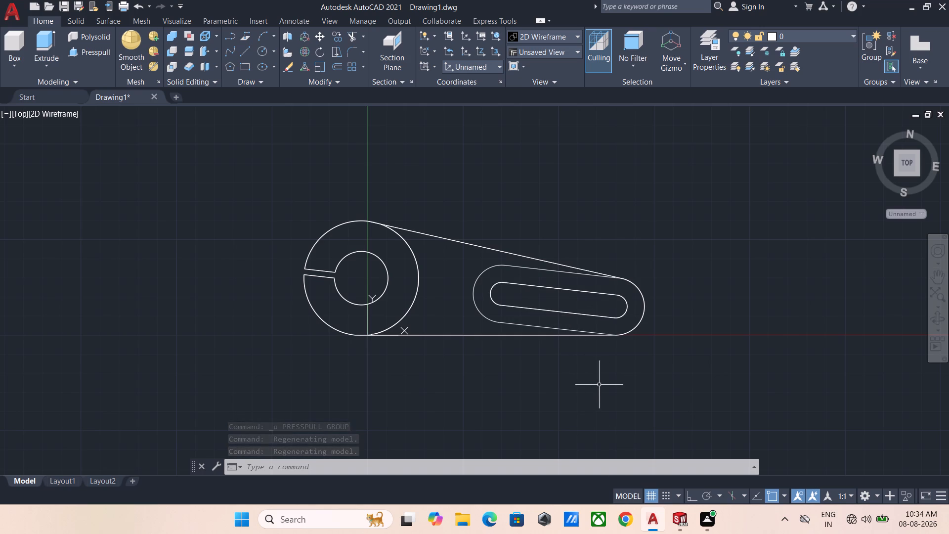
key("F8")
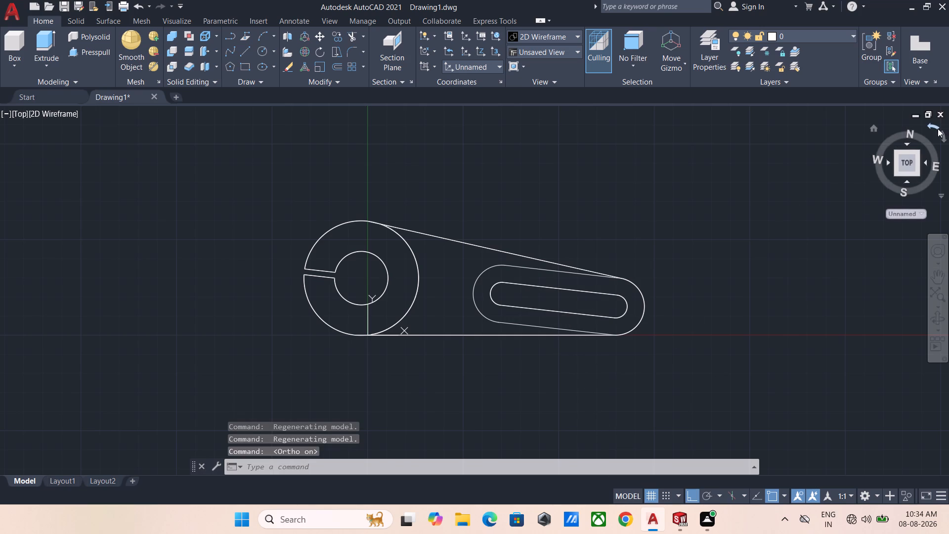
left_click(938, 129)
left_click(943, 137)
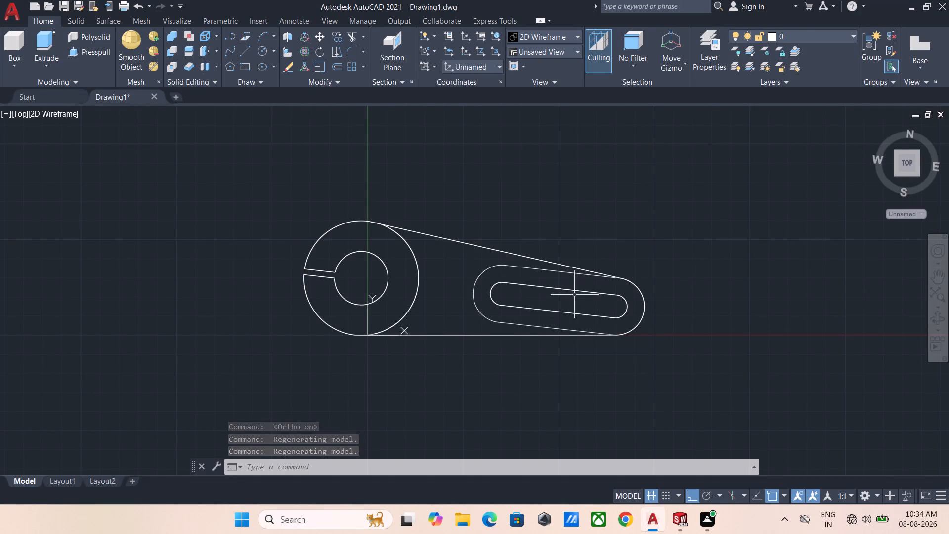
left_click_drag(671, 360, 651, 355)
left_click(512, 234)
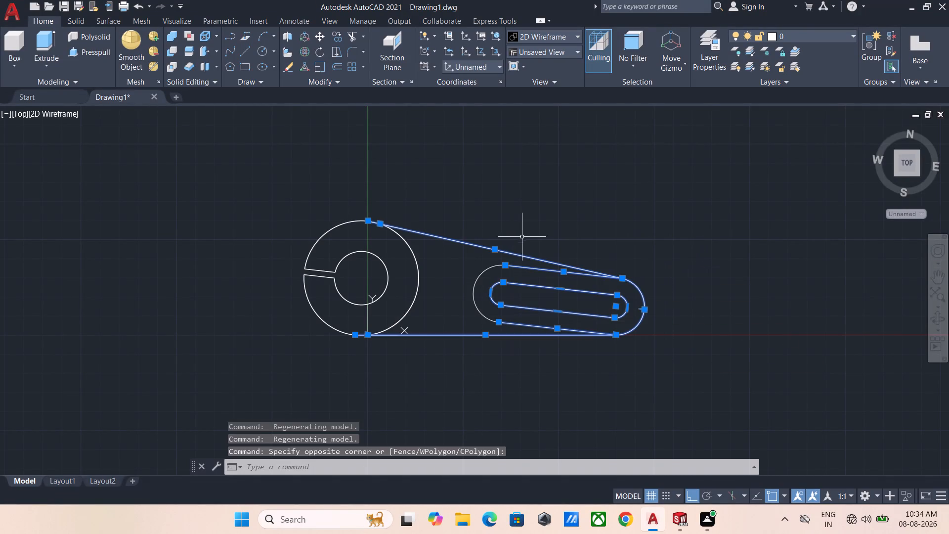
key("Delete")
Erase the split hub and the leftover semicircular arc beside it, clearing the whole drawing.
left_click(475, 225)
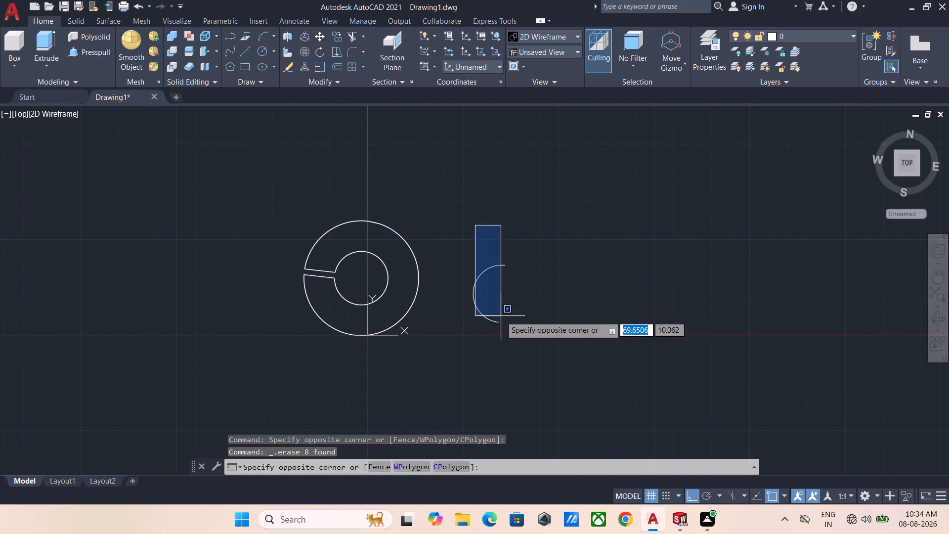
left_click(501, 317)
key("Delete")
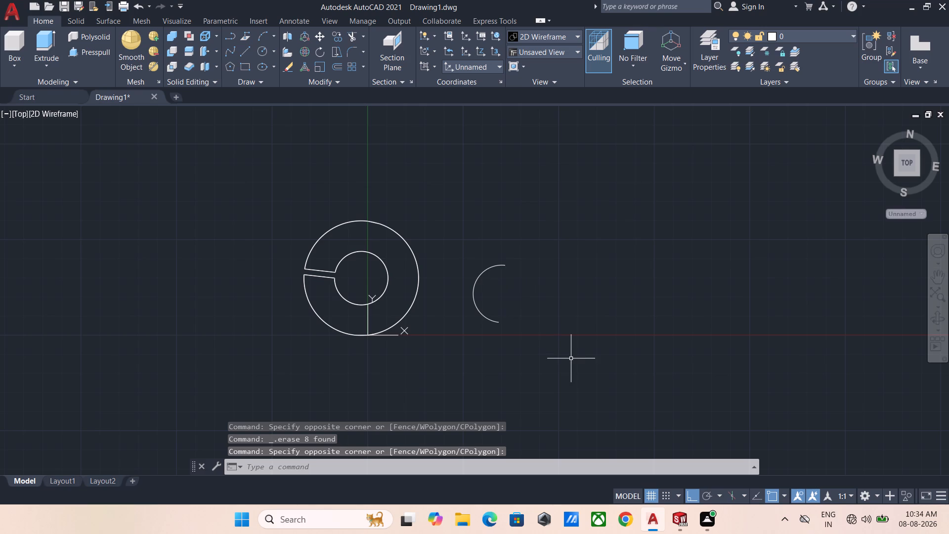
left_click(571, 358)
left_click(295, 202)
key("Delete")
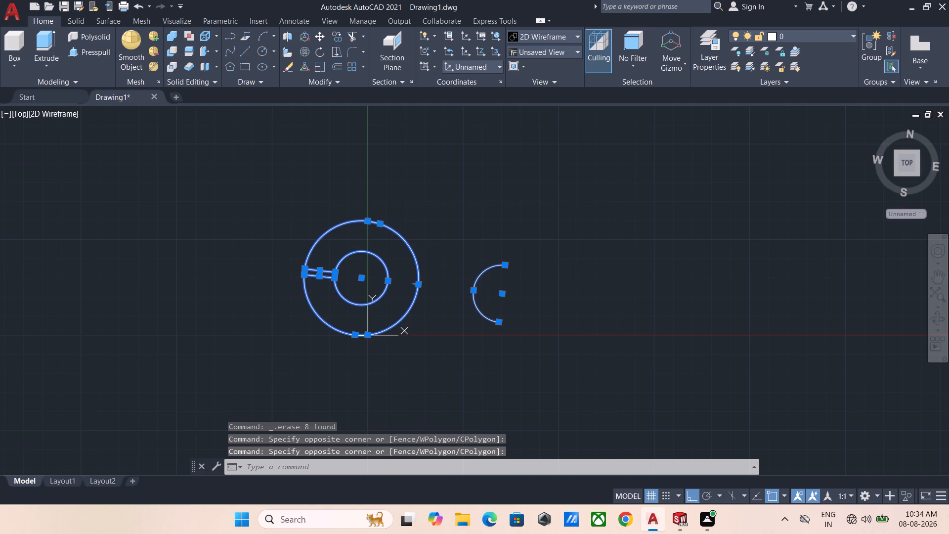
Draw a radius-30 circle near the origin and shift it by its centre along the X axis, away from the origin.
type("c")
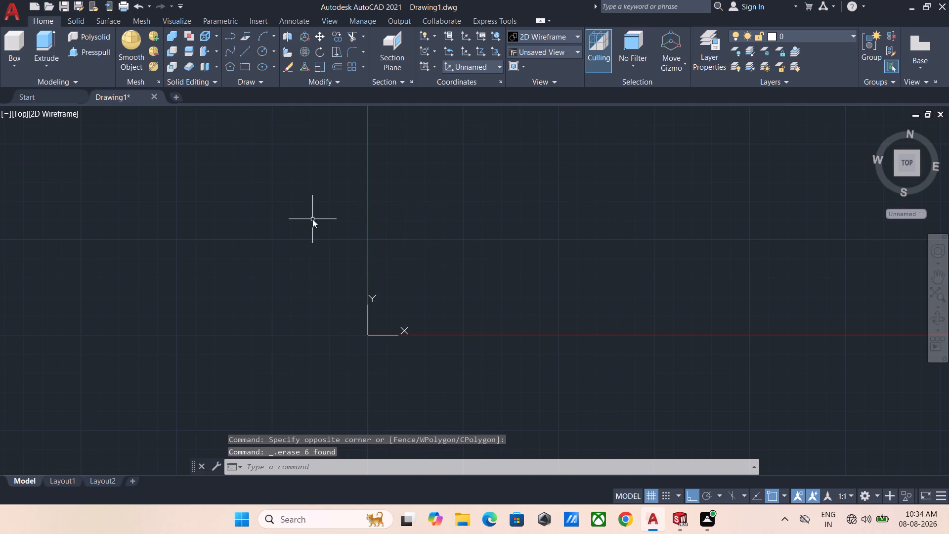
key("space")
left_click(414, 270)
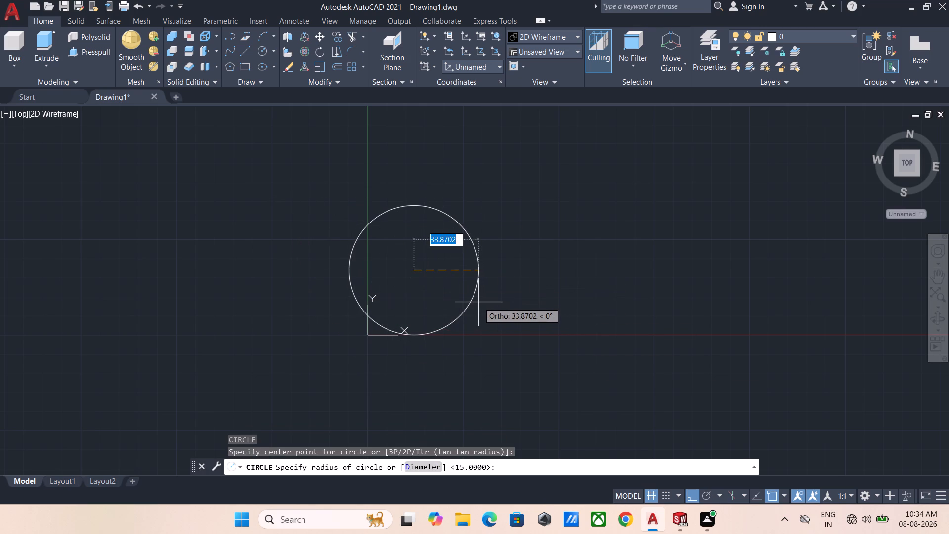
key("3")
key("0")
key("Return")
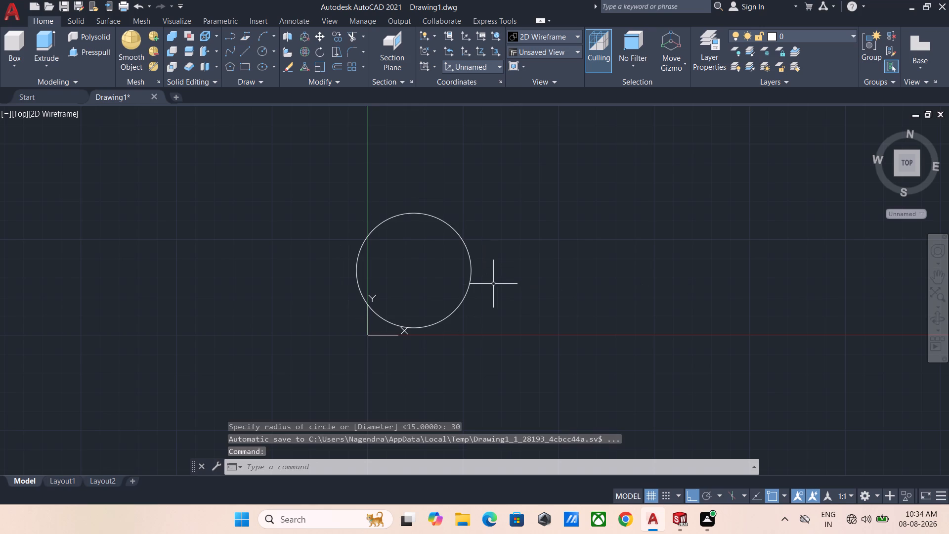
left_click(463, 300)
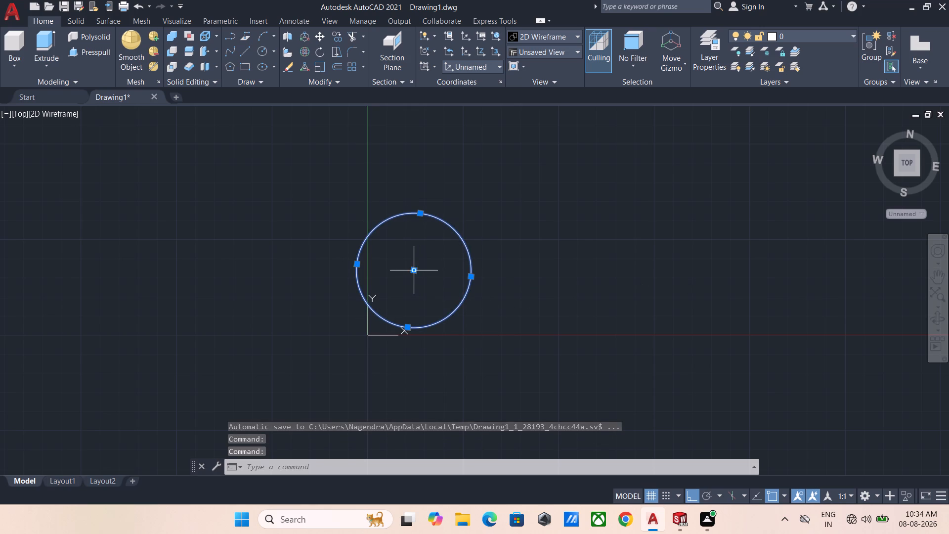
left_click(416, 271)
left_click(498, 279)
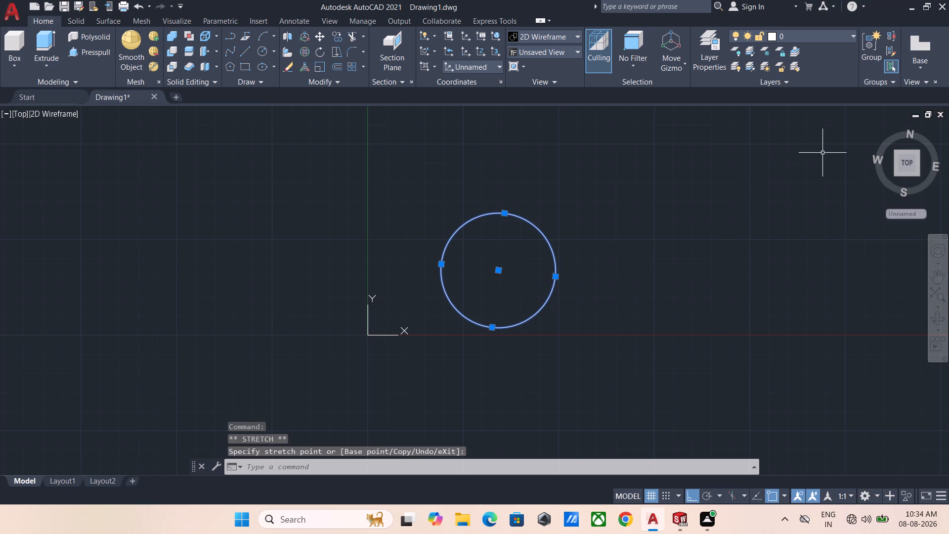
Examine the circle from tilted, back and top orientations, rotating the top view until north points up again.
middle_click_drag(775, 205, 771, 205, "shift")
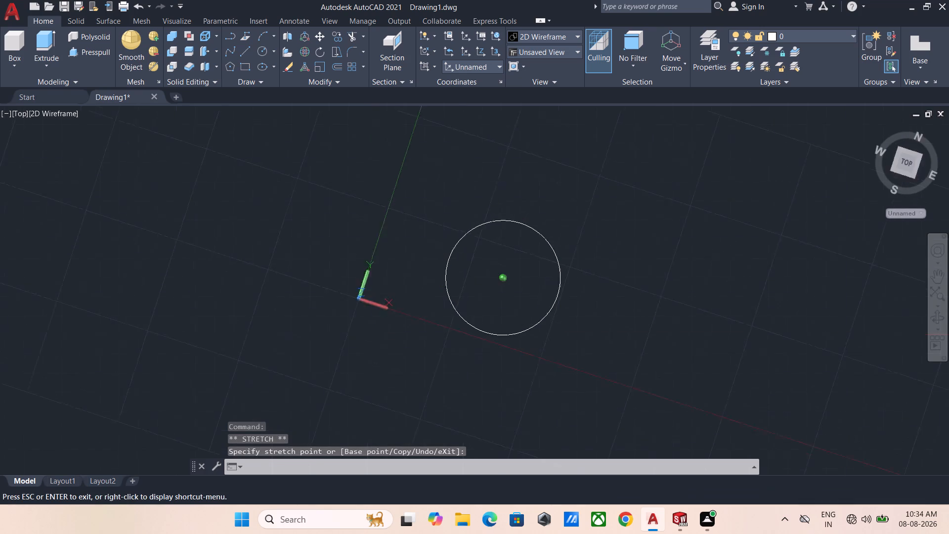
middle_click_drag(771, 205, 814, 183, "shift")
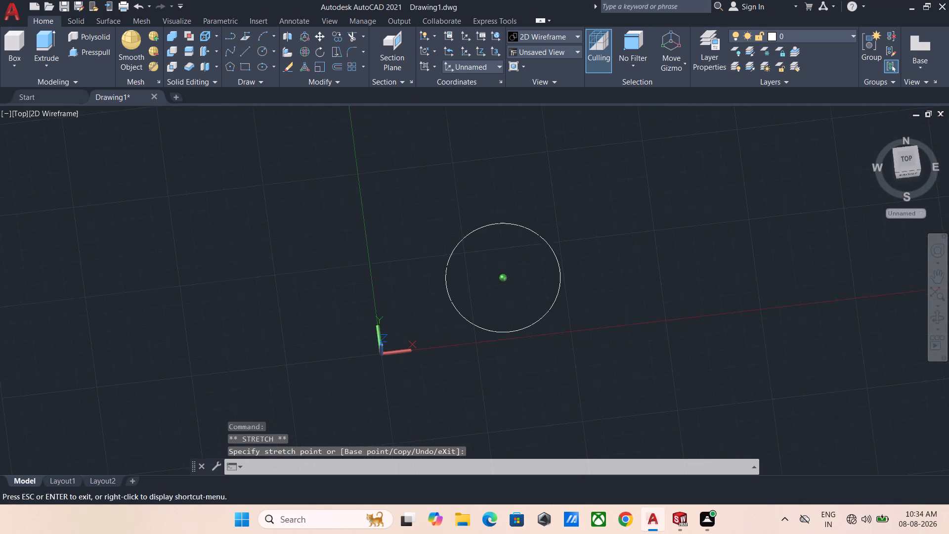
middle_click_drag(814, 183, 820, 206, "shift")
left_click(906, 161)
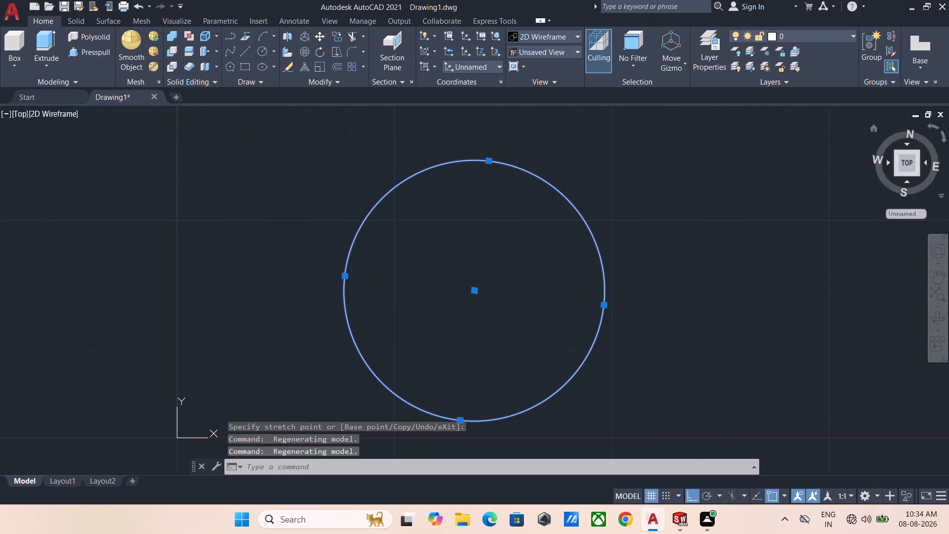
left_click(908, 133)
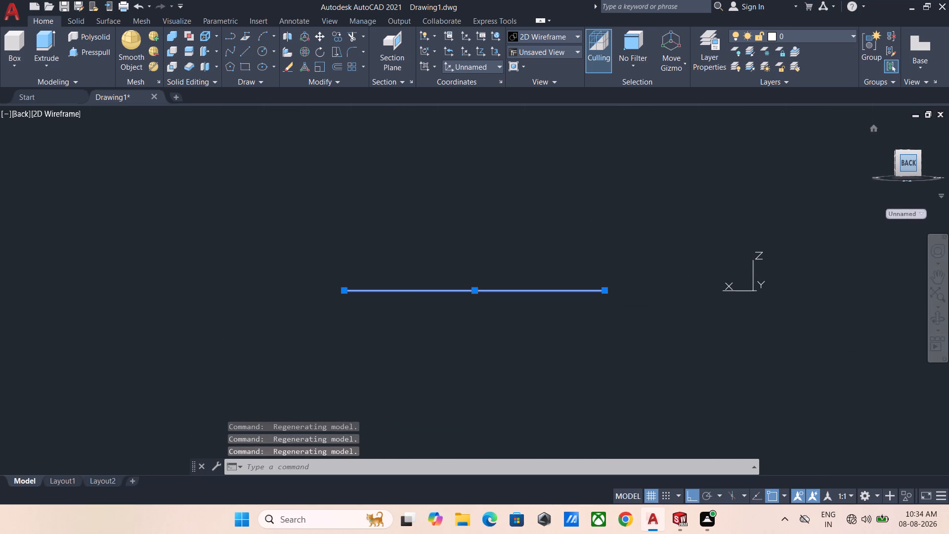
left_click(912, 162)
left_click(906, 144)
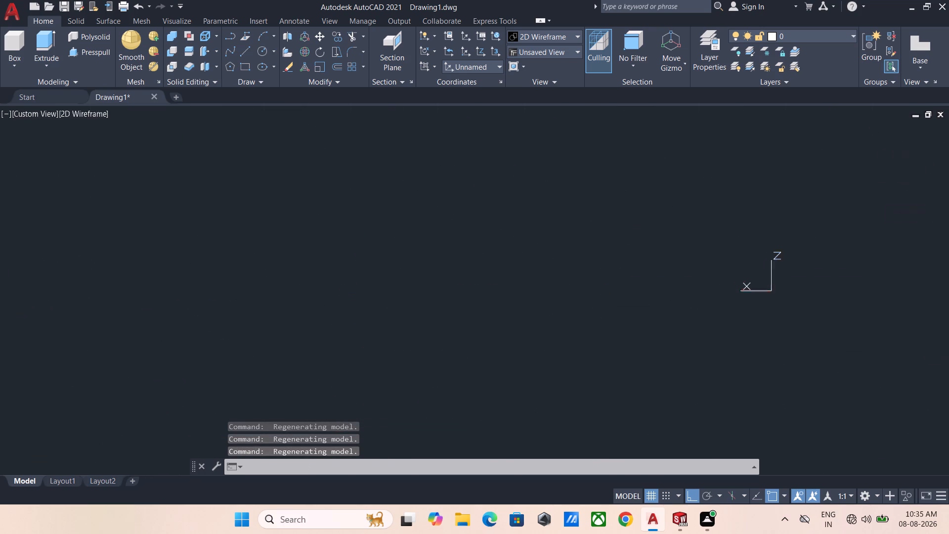
left_click(907, 142)
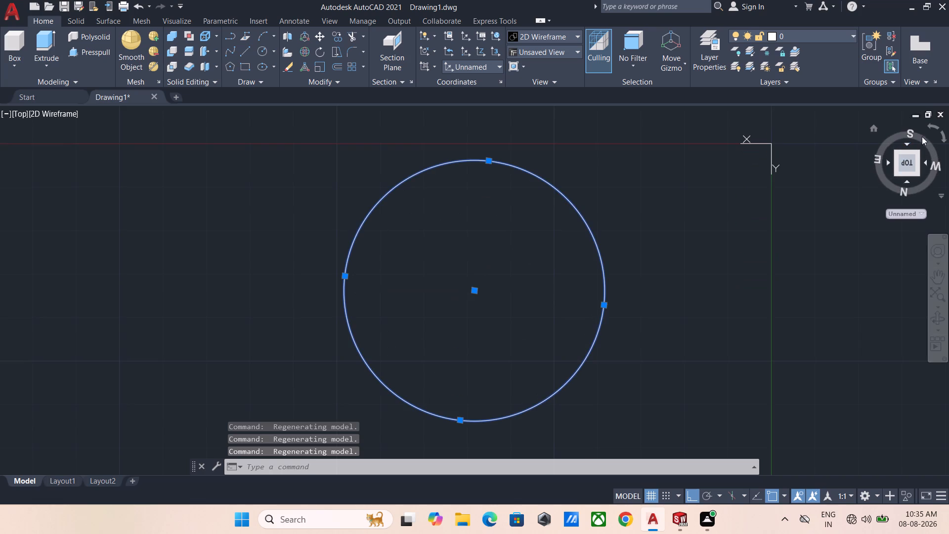
left_click(943, 135)
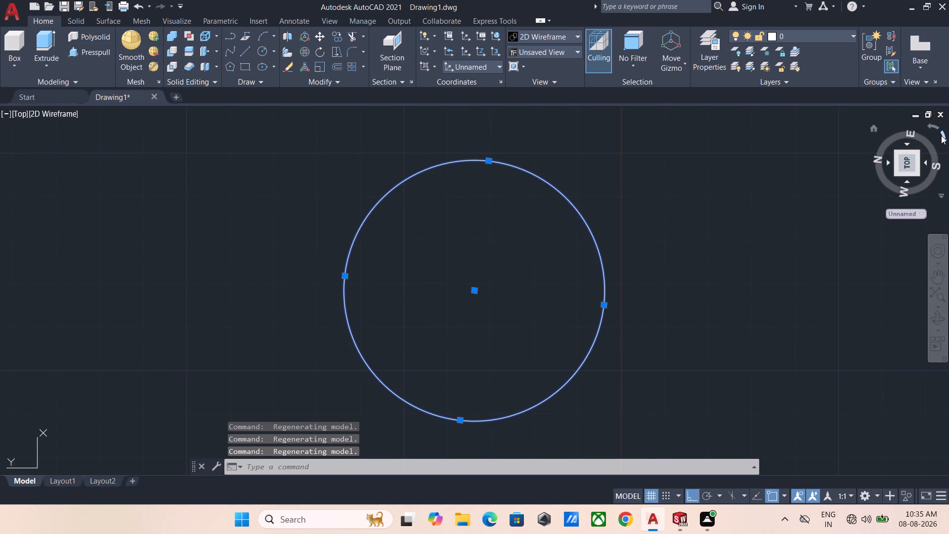
left_click(941, 135)
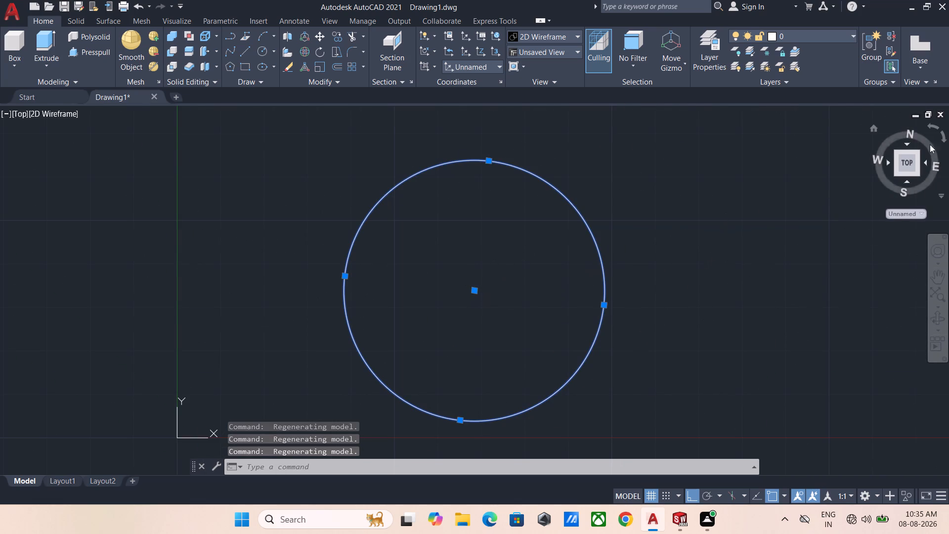
left_click_drag(876, 159, 889, 185)
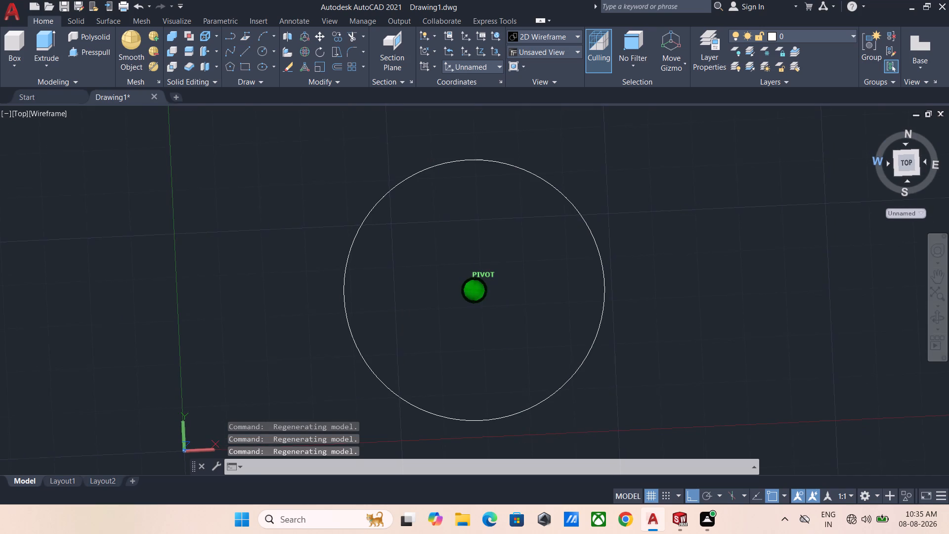
left_click_drag(889, 185, 857, 135)
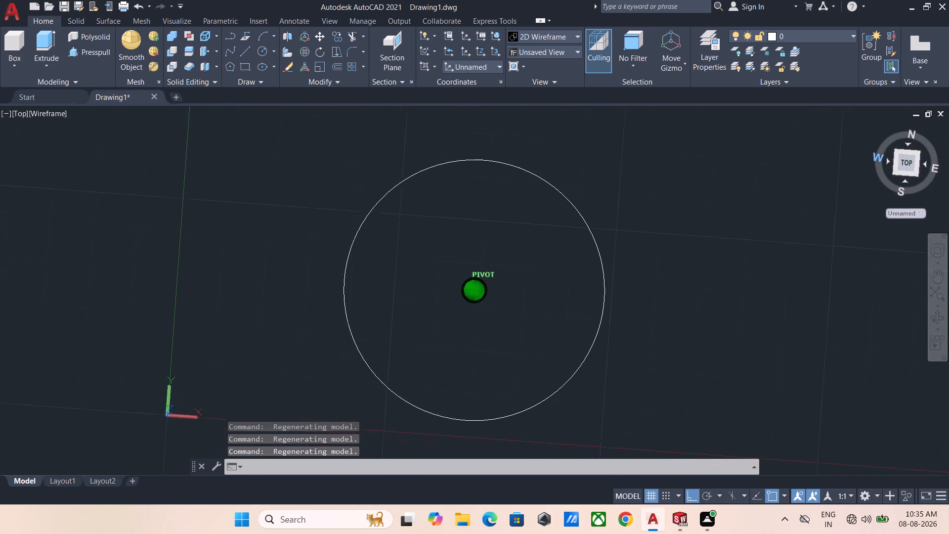
left_click_drag(857, 135, 888, 180)
key("Escape")
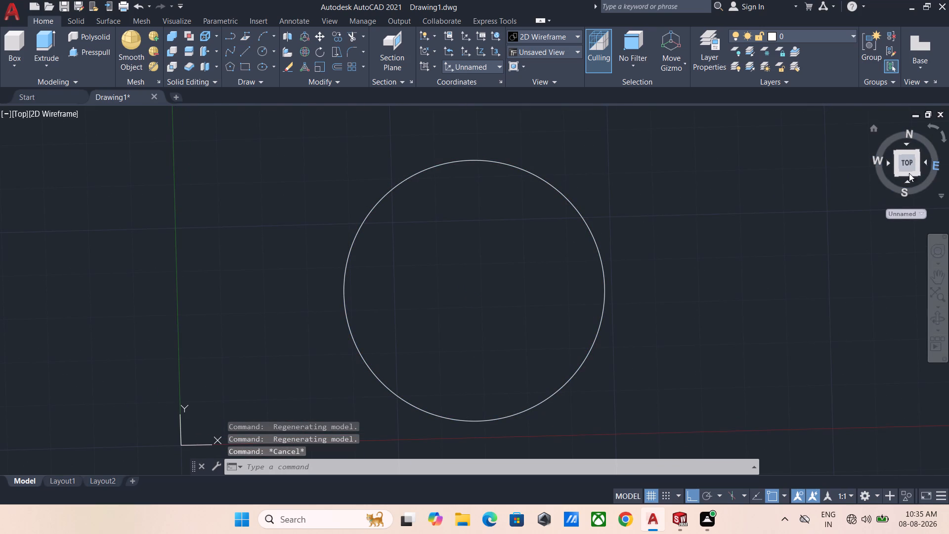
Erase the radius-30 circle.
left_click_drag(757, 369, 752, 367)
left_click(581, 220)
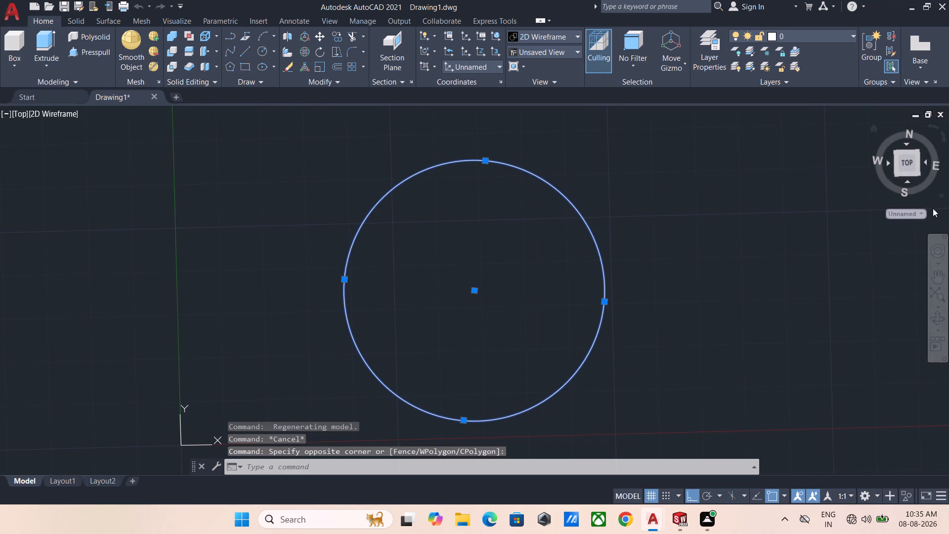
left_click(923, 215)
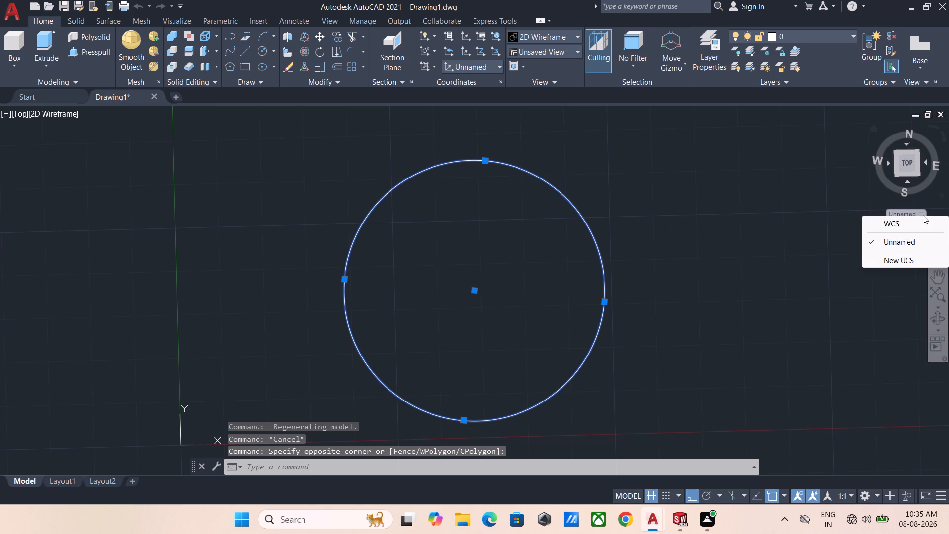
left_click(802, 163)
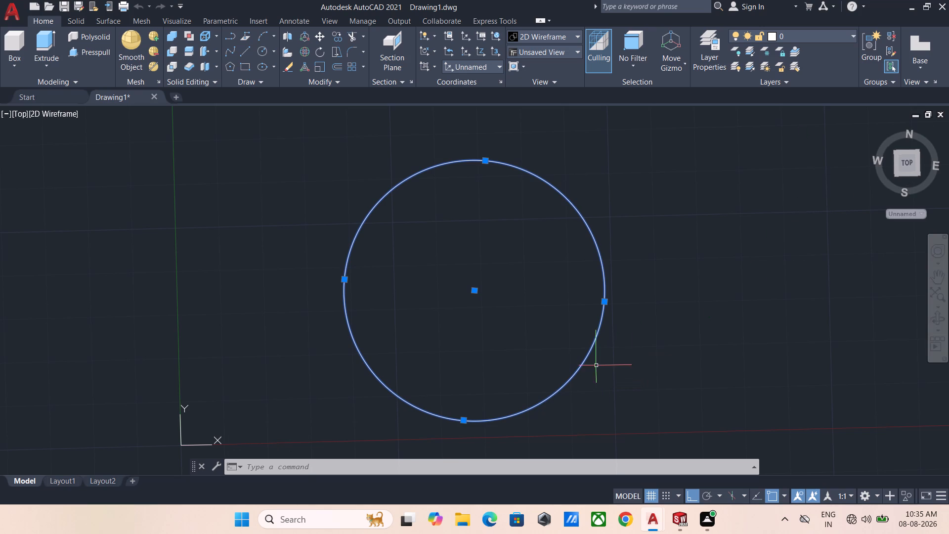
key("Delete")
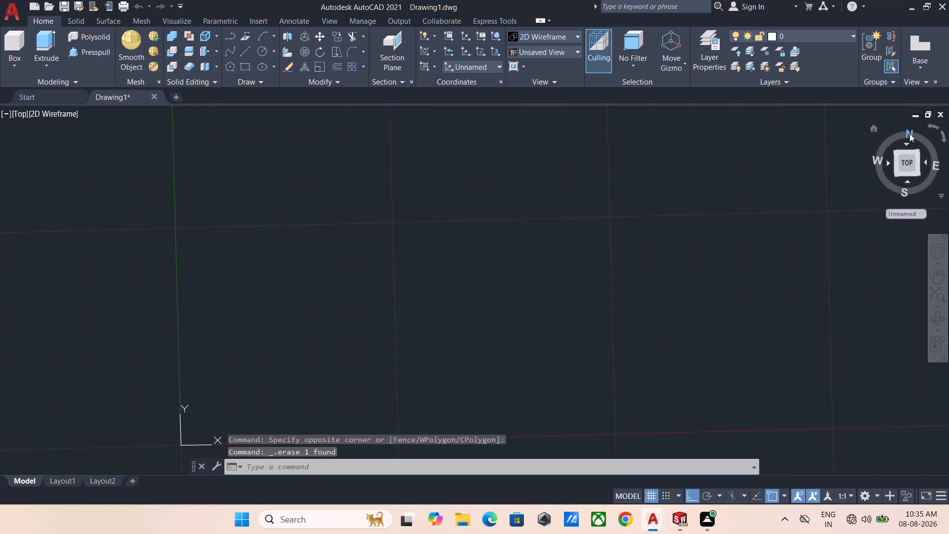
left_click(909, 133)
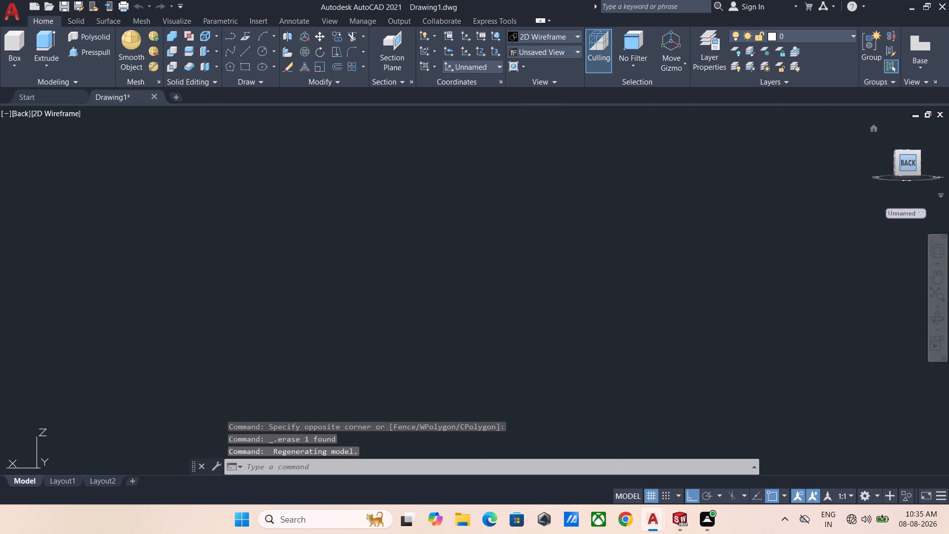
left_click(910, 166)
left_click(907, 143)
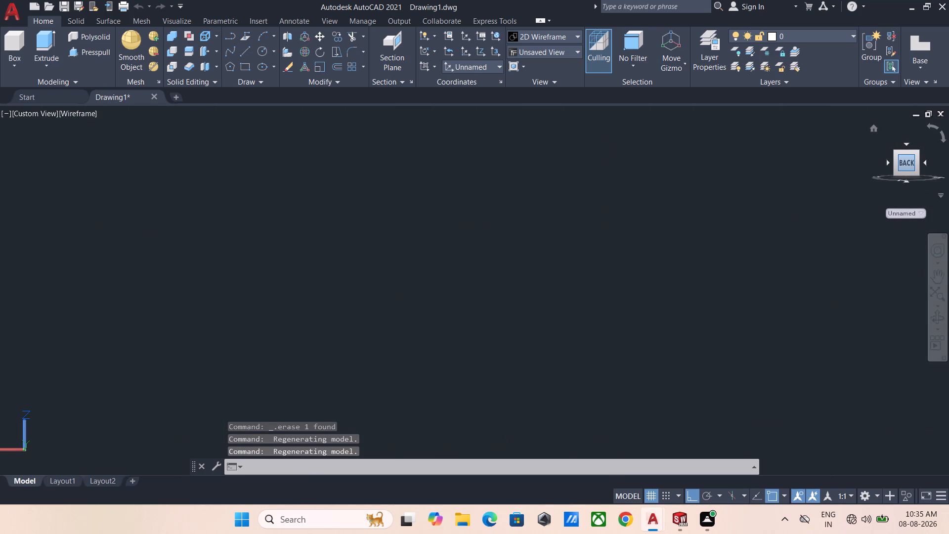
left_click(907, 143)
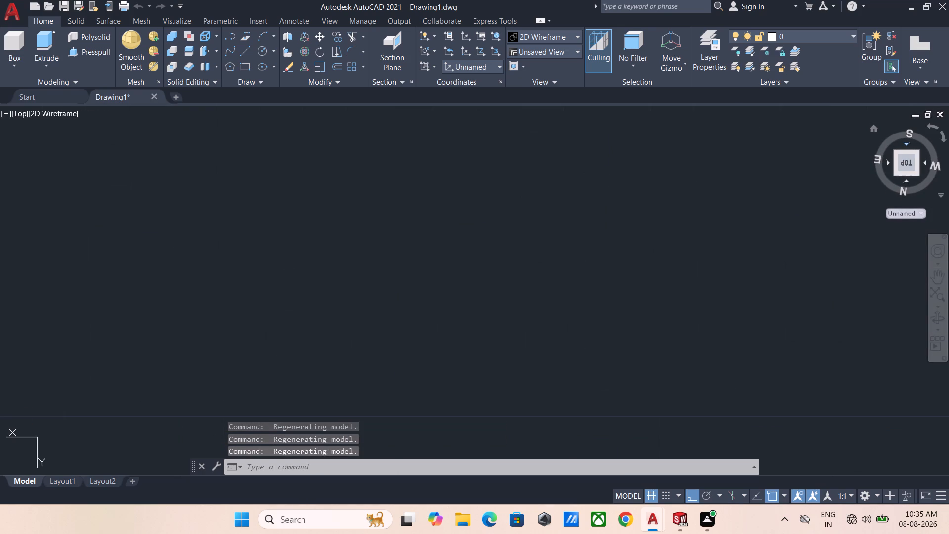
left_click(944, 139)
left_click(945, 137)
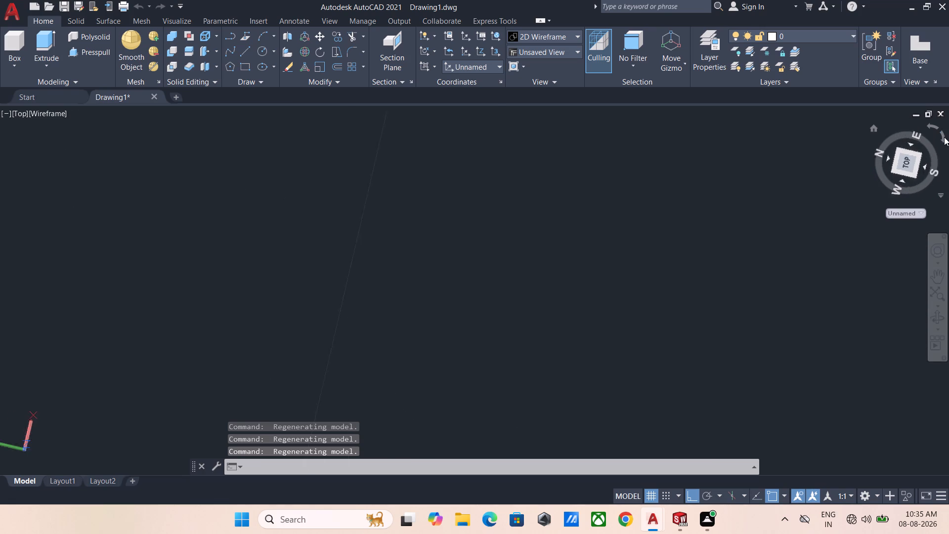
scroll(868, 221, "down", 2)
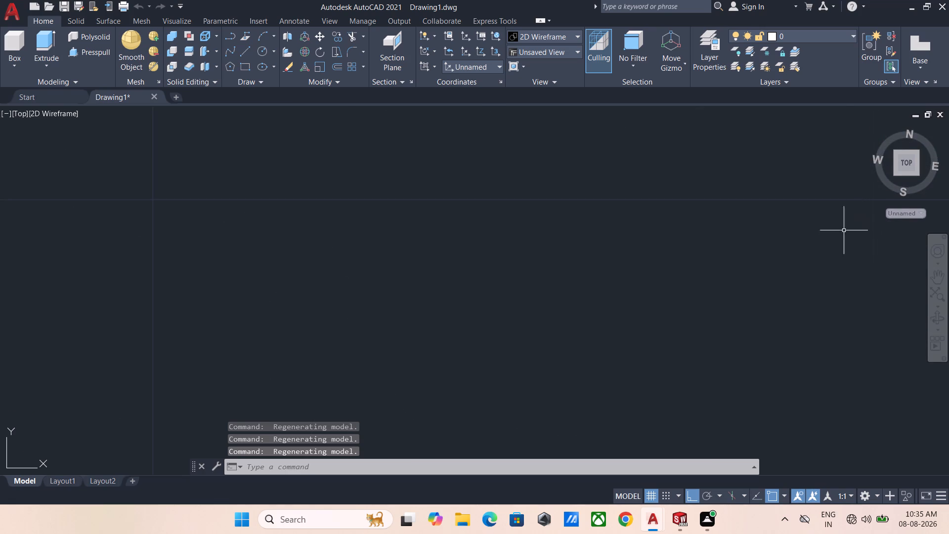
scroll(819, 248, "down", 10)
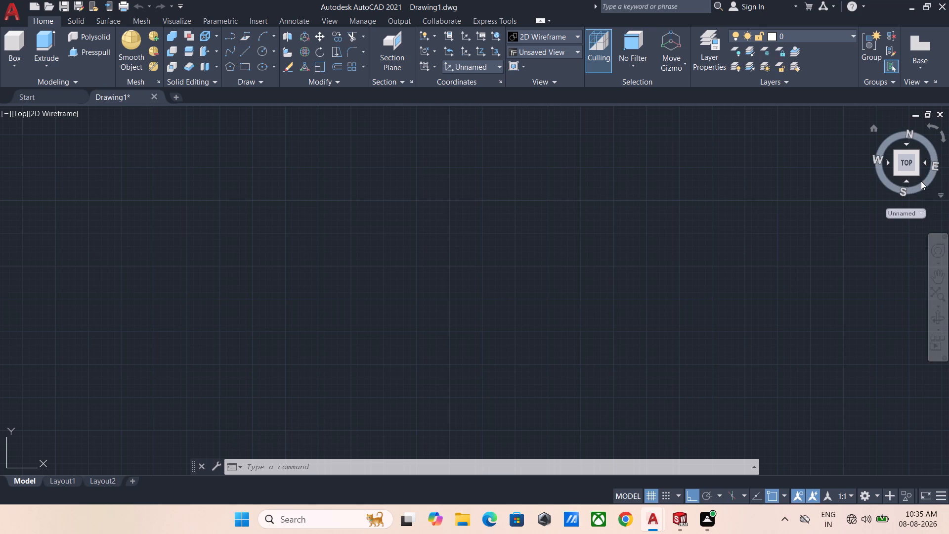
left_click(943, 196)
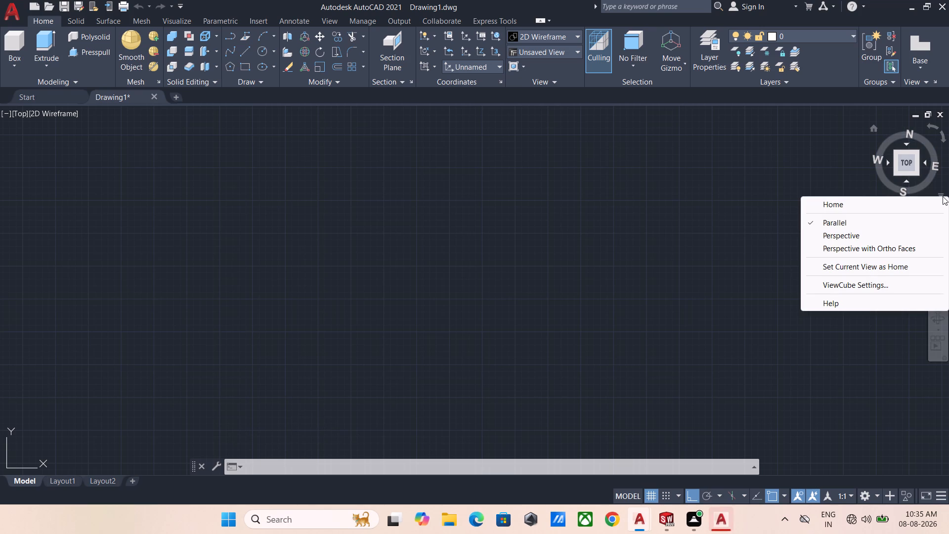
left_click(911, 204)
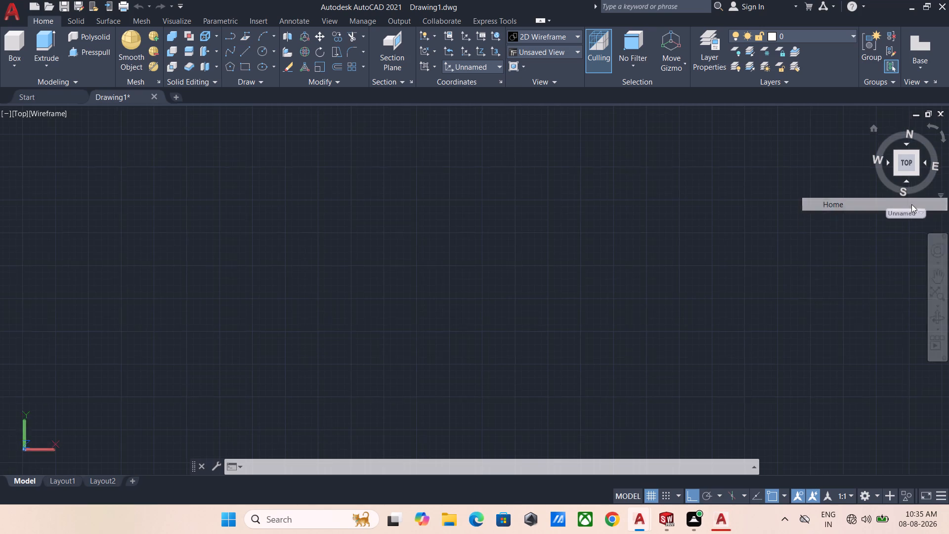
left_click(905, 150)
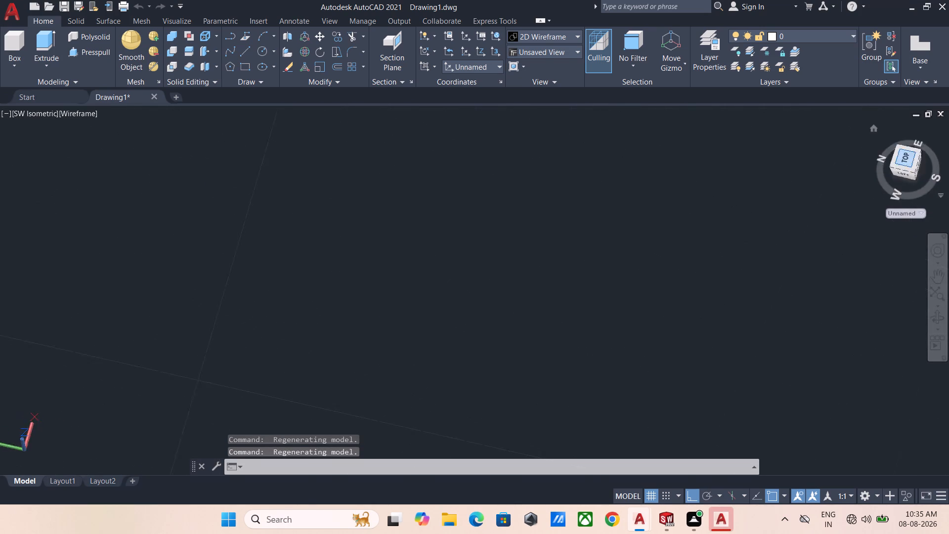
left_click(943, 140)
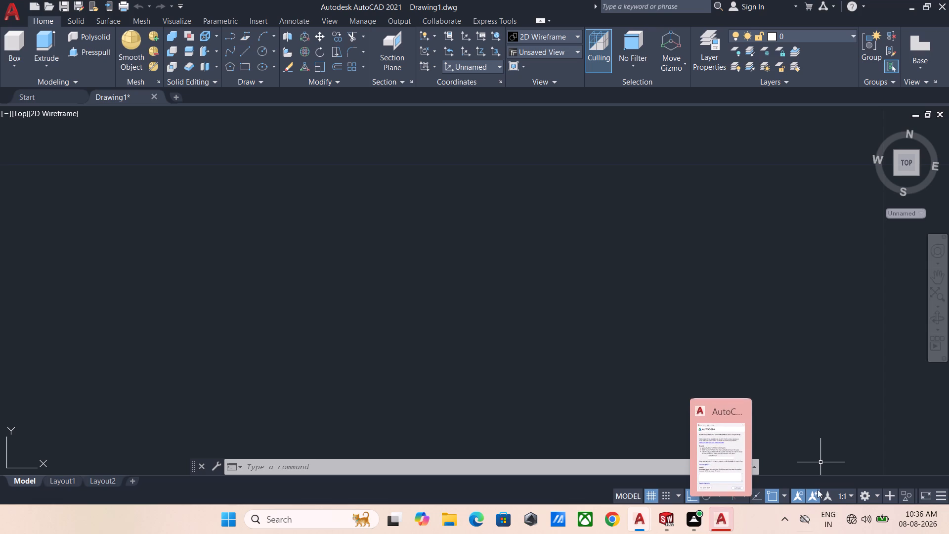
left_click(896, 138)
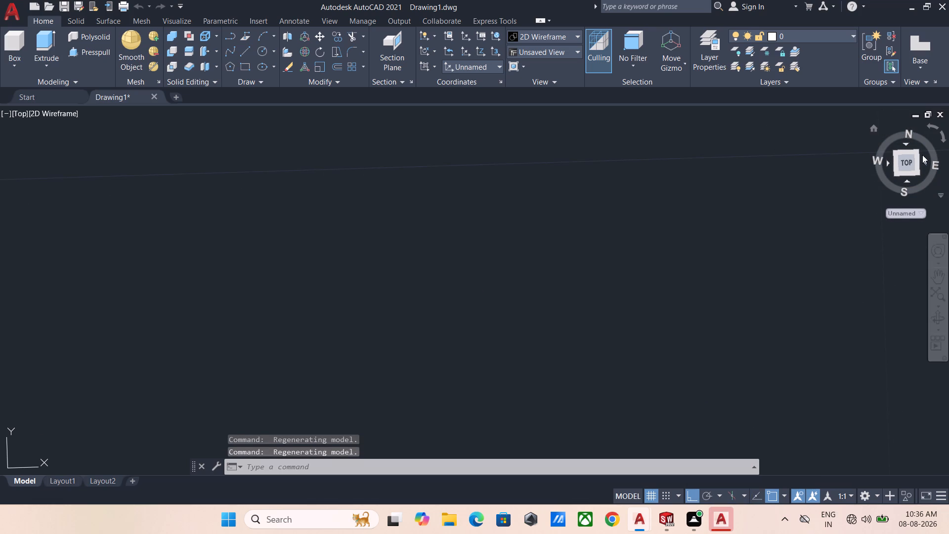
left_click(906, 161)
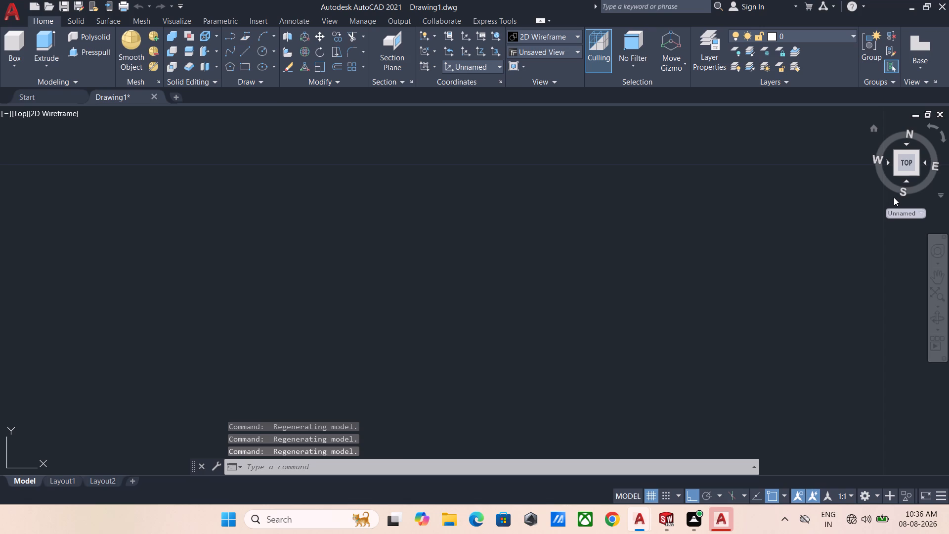
Switch the drawing from the unnamed coordinate system to the World Coordinate System (WCS).
left_click(910, 213)
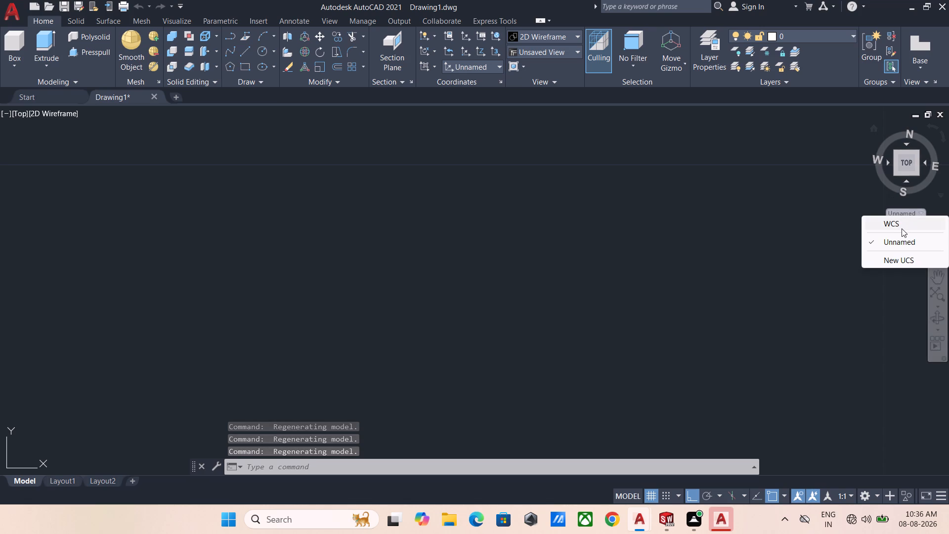
left_click(904, 224)
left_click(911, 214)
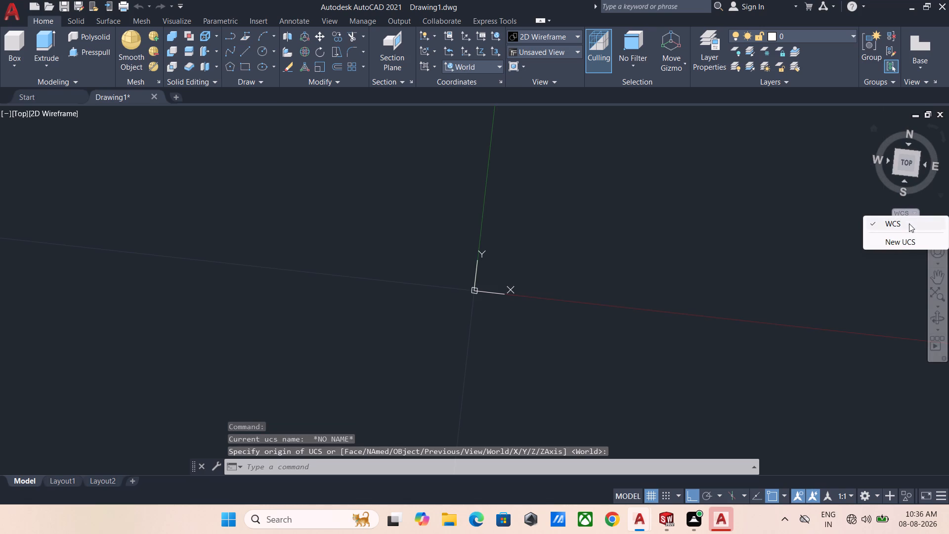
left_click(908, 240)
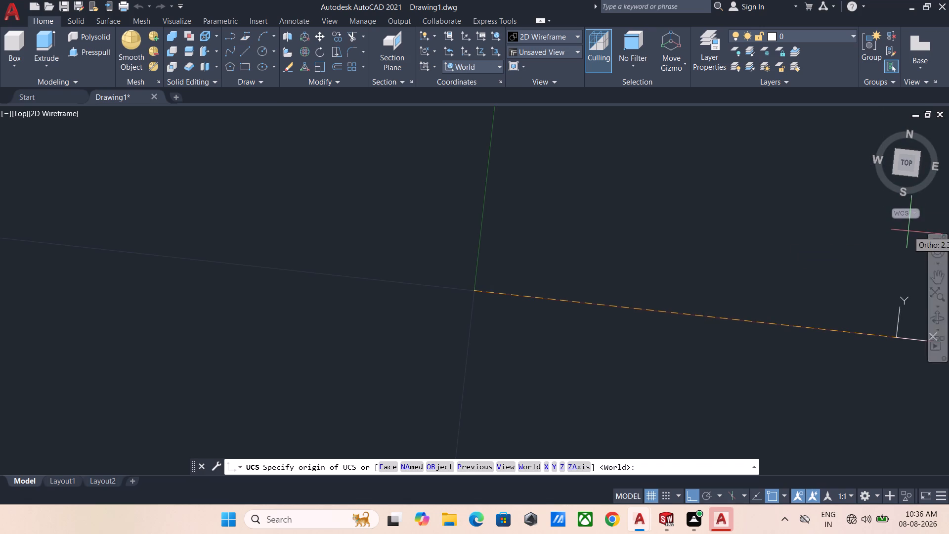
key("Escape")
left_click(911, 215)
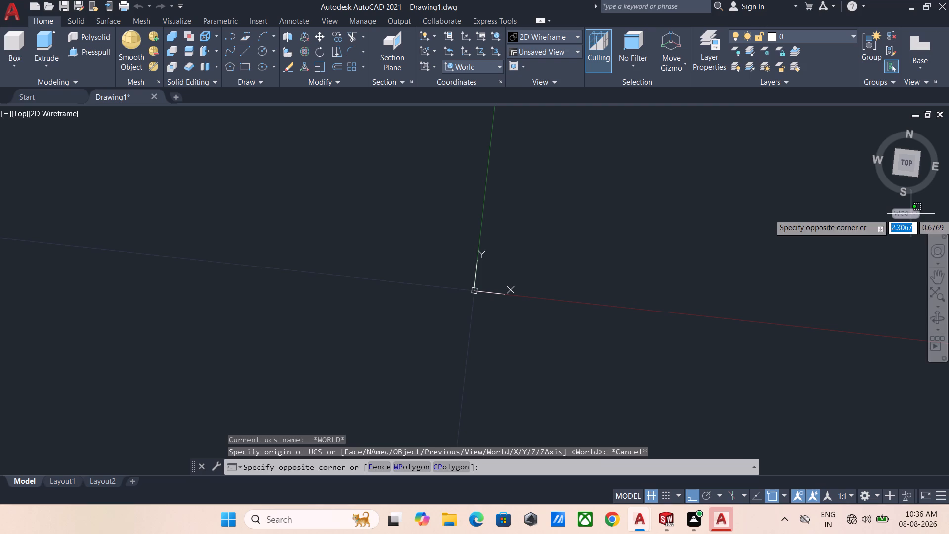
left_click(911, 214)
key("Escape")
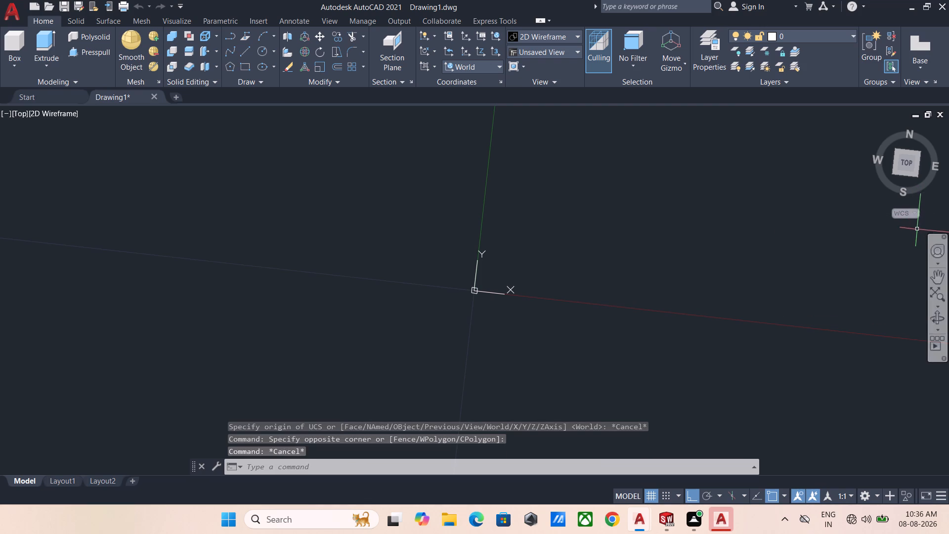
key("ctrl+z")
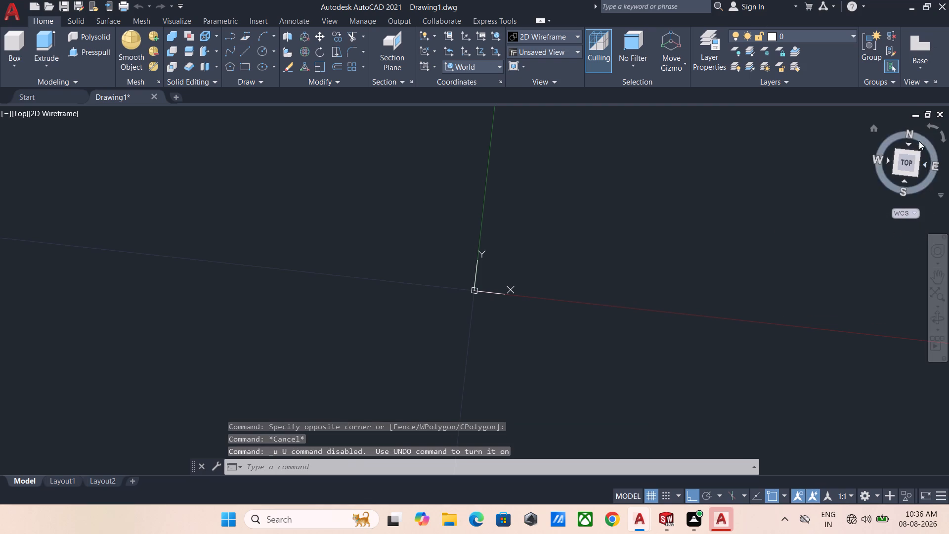
Square up the tilted top view with north pointing up and keep WCS as the active coordinate system.
left_click(928, 125)
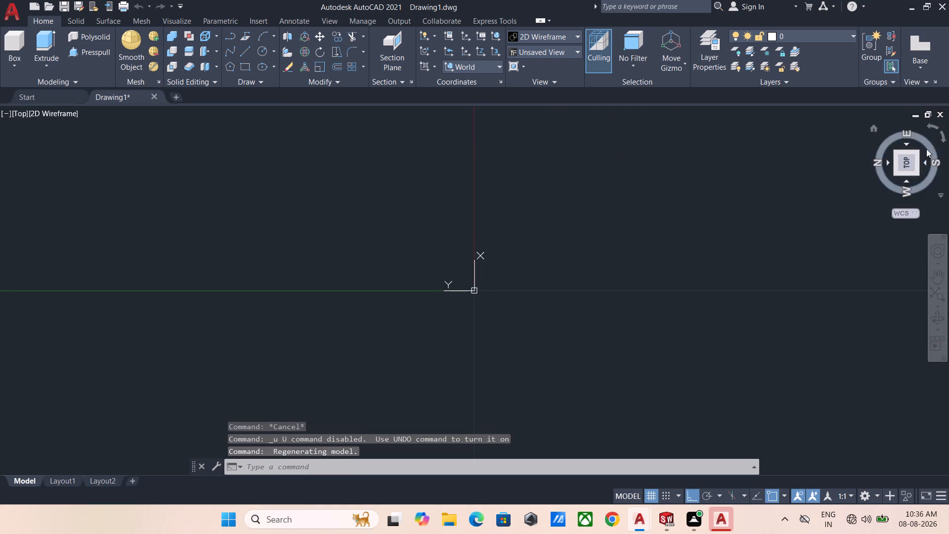
left_click(906, 164)
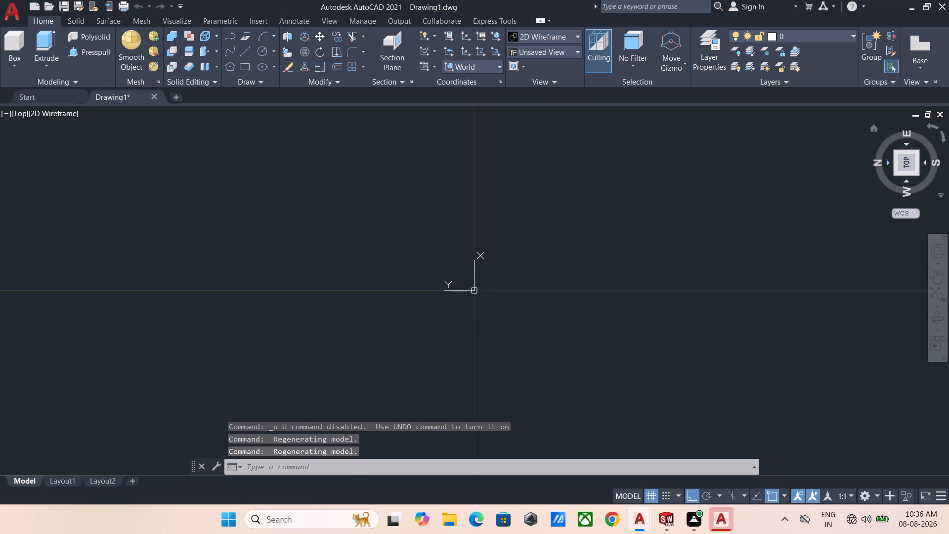
left_click(945, 137)
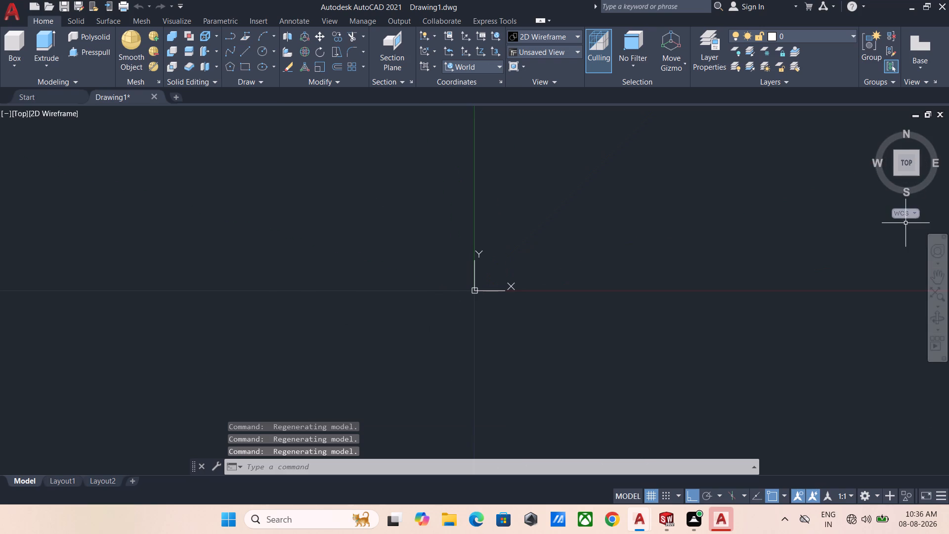
left_click(913, 213)
left_click(913, 223)
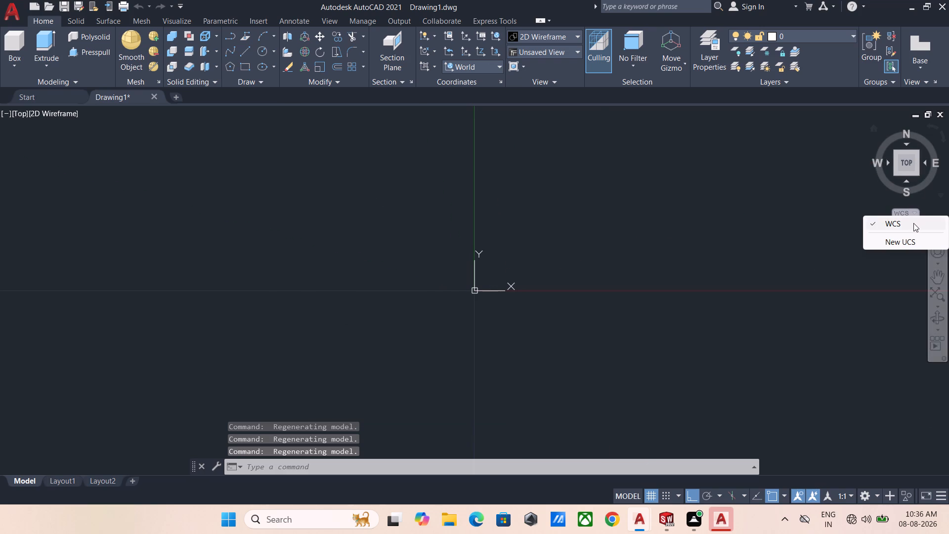
left_click(916, 212)
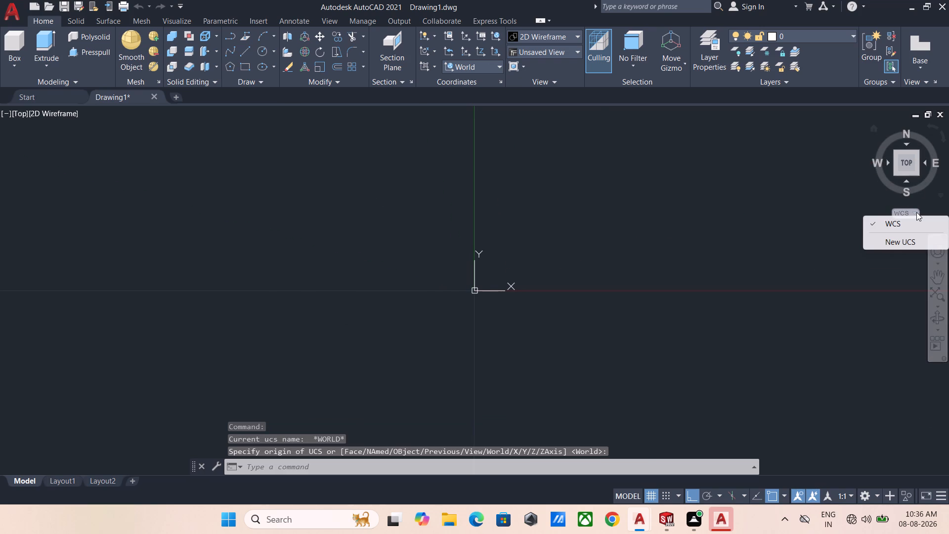
left_click(916, 212)
Switch the workspace from 3D Modeling to Drafting & Annotation.
left_click(875, 497)
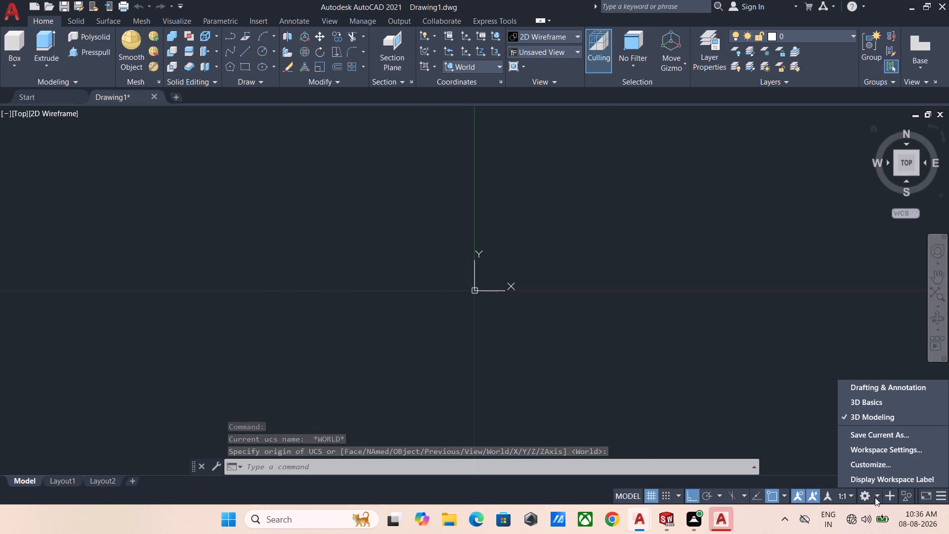
left_click(866, 391)
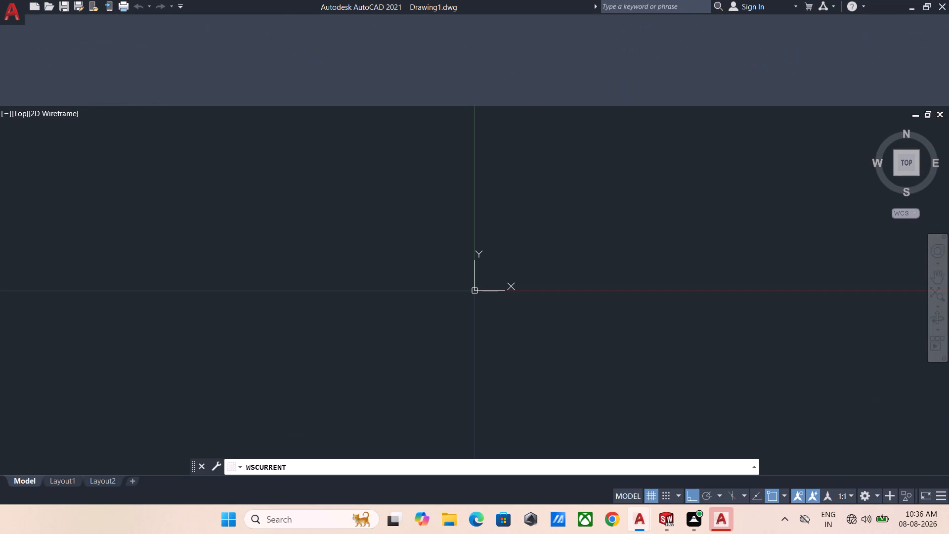
scroll(809, 365, "down", 3)
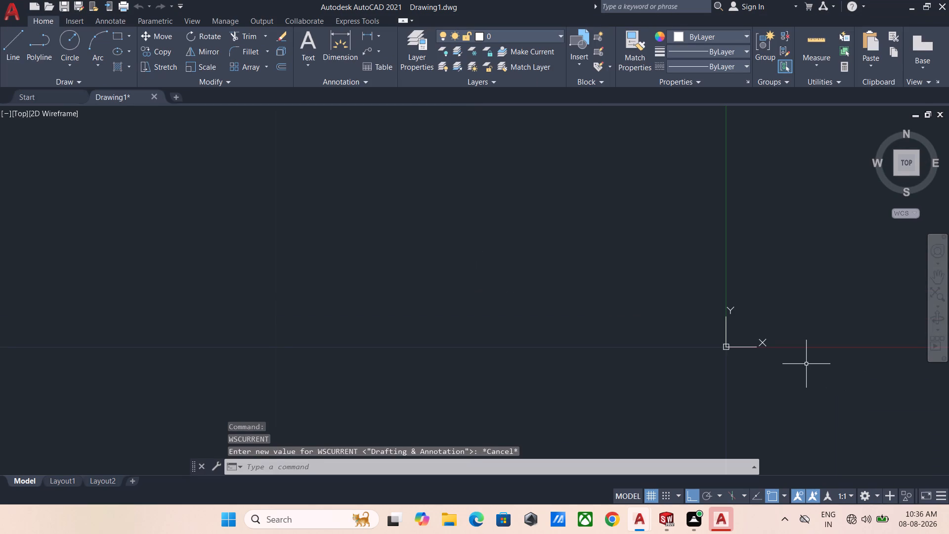
scroll(806, 360, "down", 2)
left_click(913, 213)
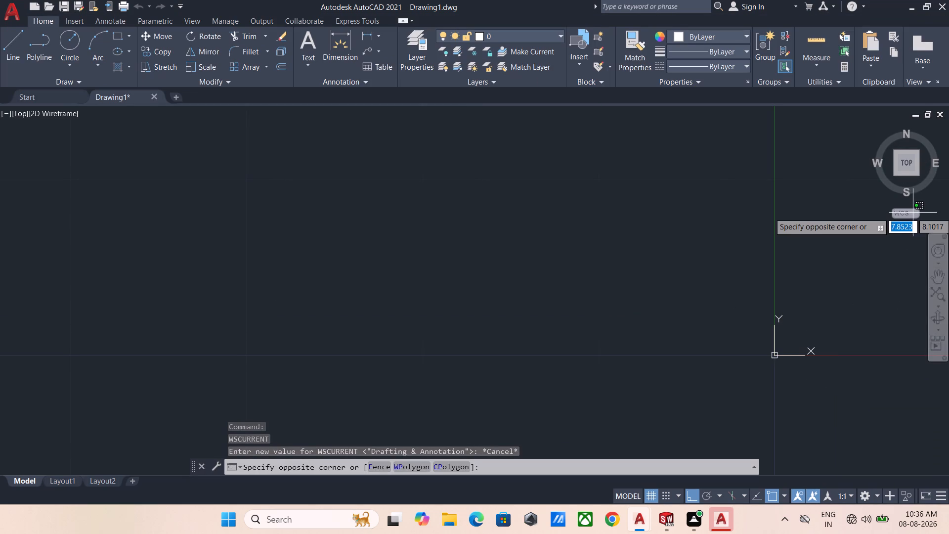
left_click(913, 212)
key("Escape")
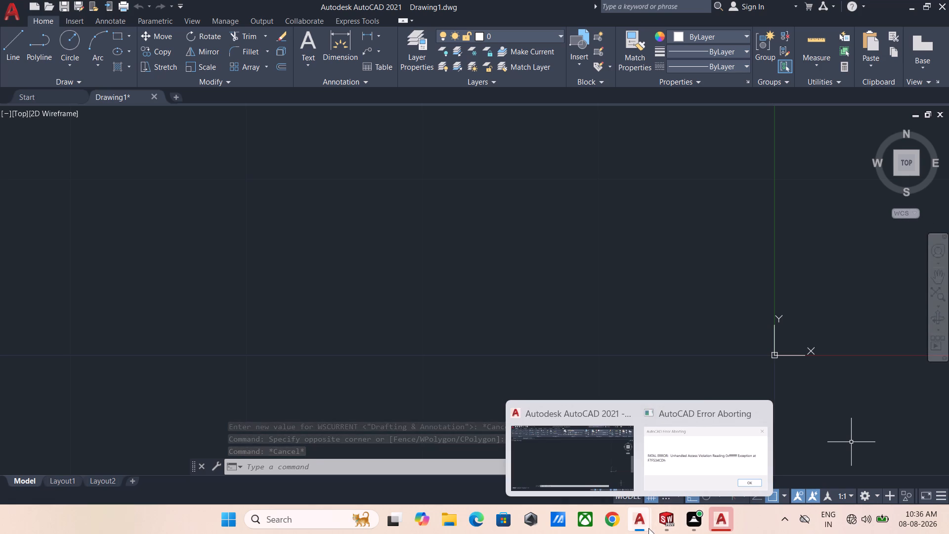
Close the AutoCAD Error Report without sending it and acknowledge the cancellation notice.
left_click(604, 479)
left_click(725, 525)
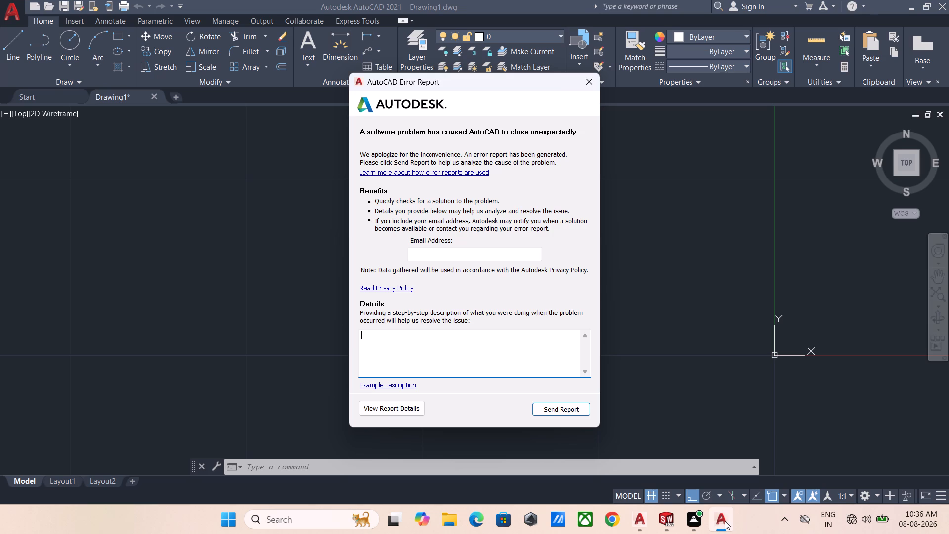
left_click(596, 80)
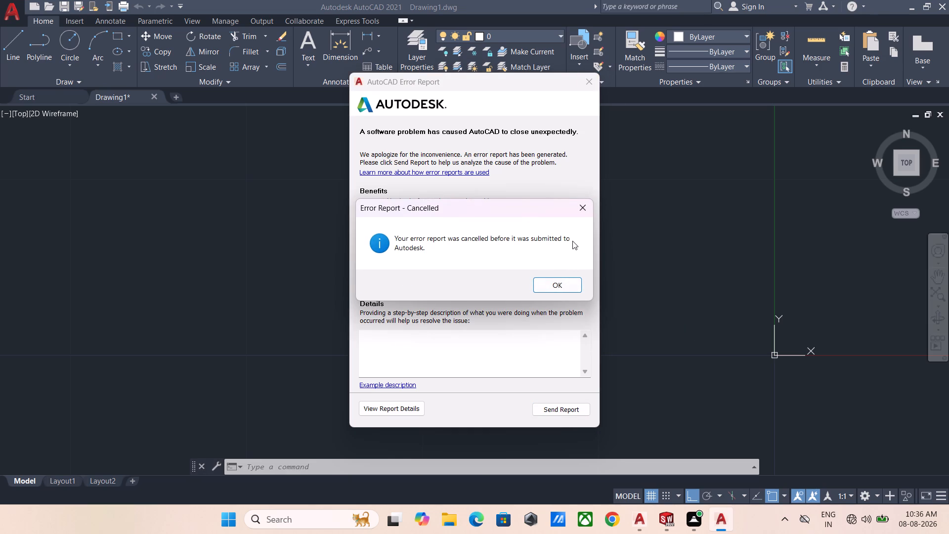
left_click(563, 289)
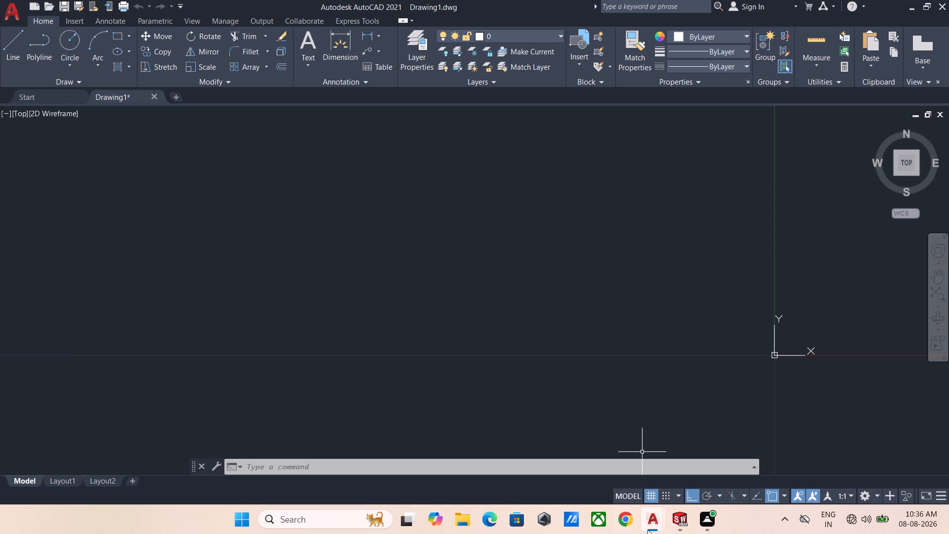
Bring up the AutoCAD Error Aborting dialog and acknowledge the fatal error.
left_click(686, 471)
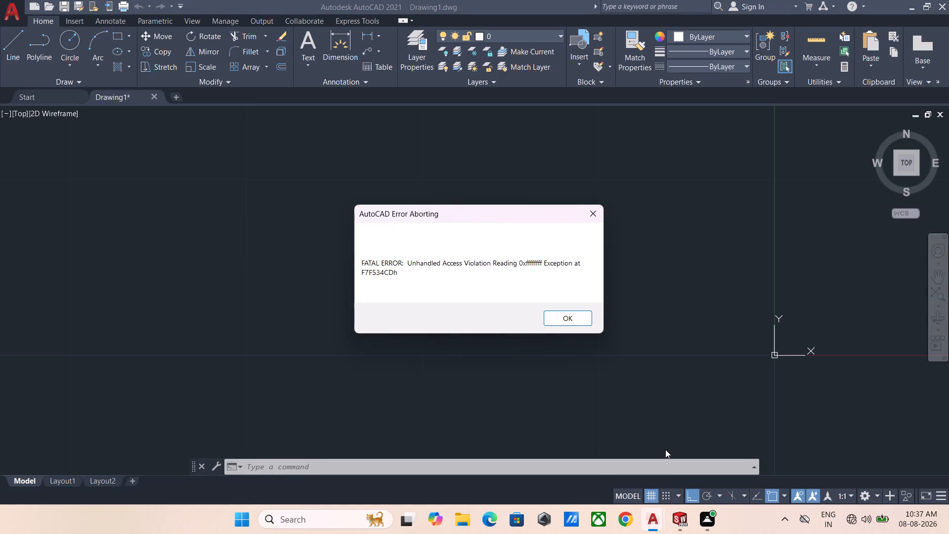
left_click(581, 322)
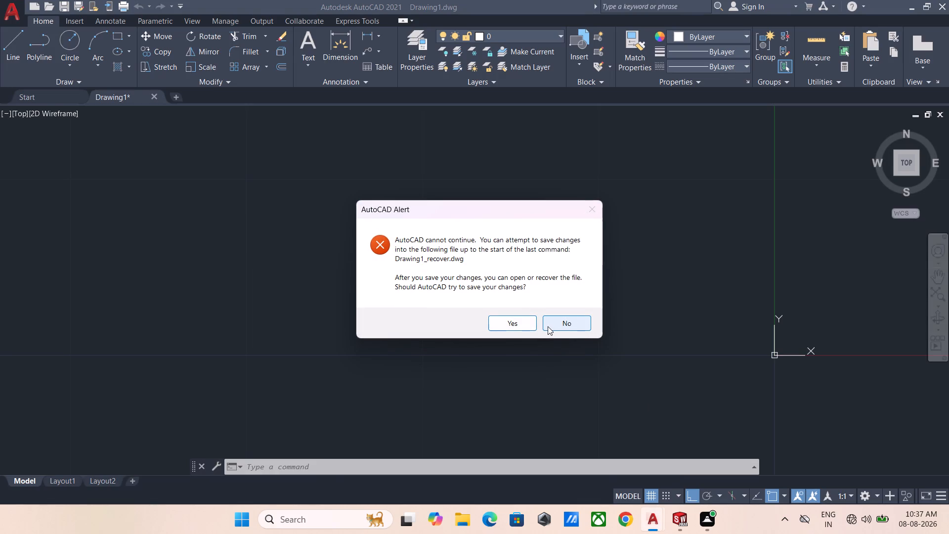
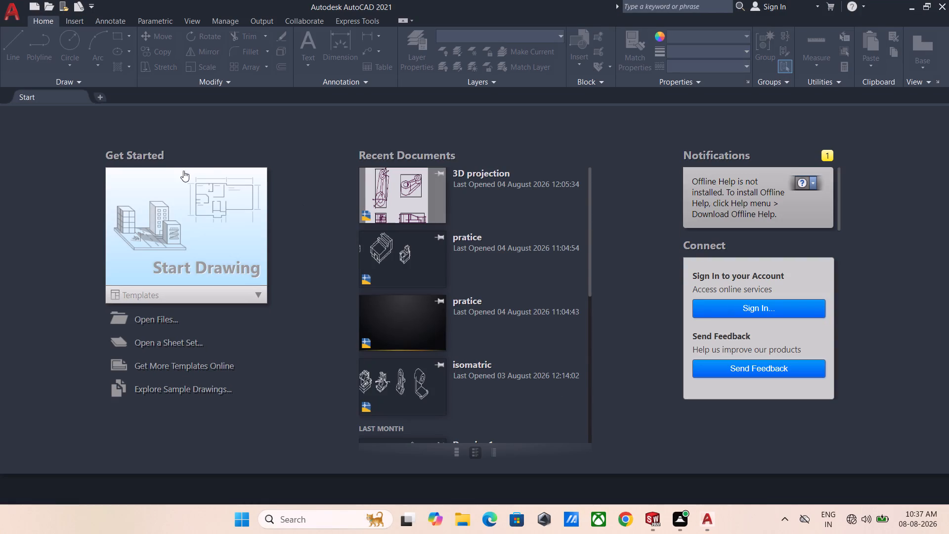
Start a new blank drawing.
left_click(201, 200)
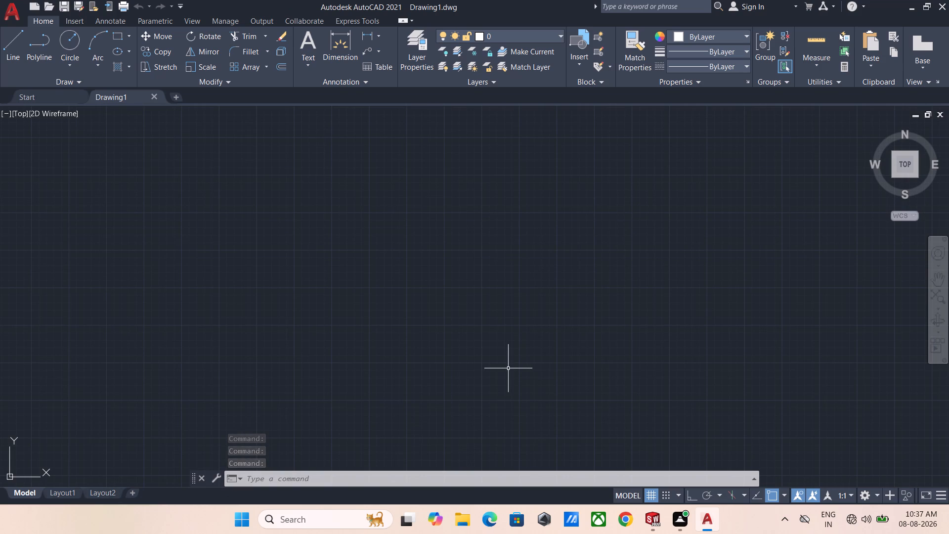
Draw a circle of radius 30 in the open area of the drawing.
left_click(65, 42)
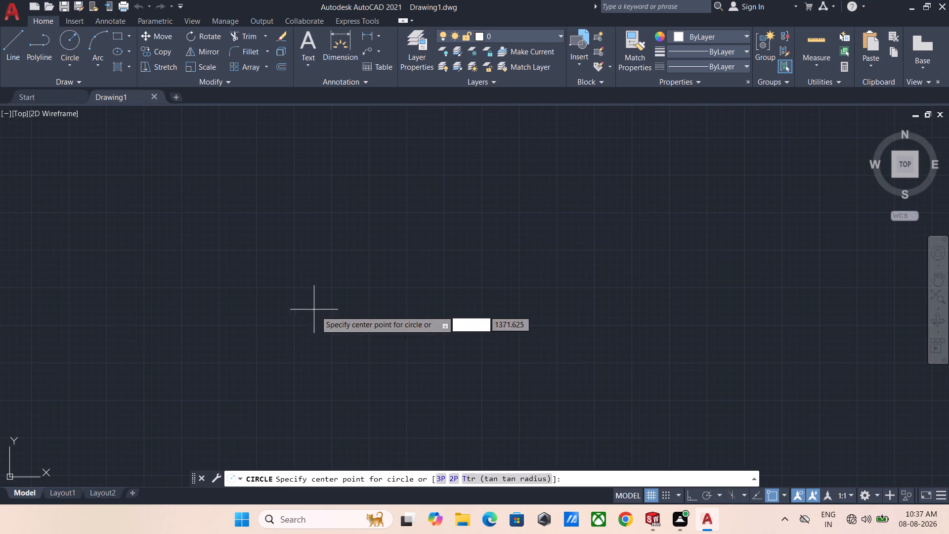
left_click(344, 288)
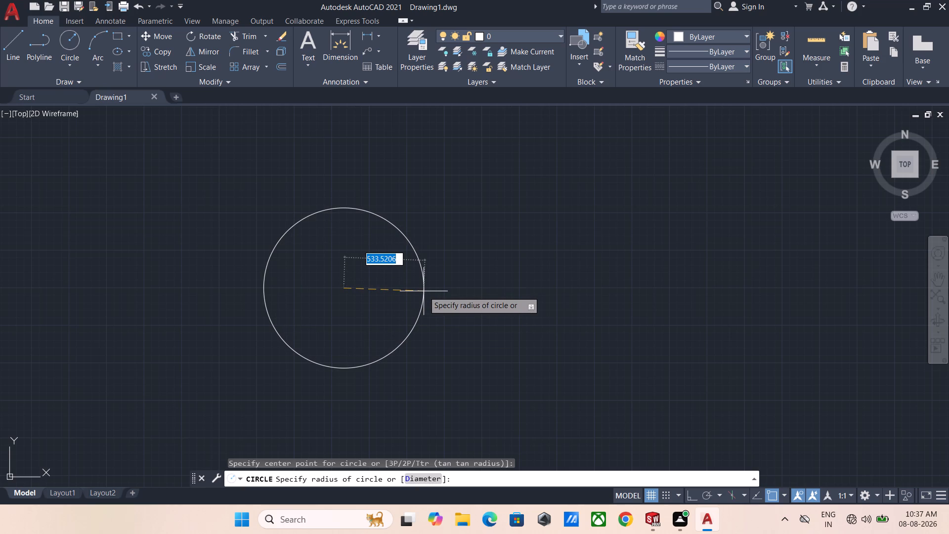
type("30")
key("Return")
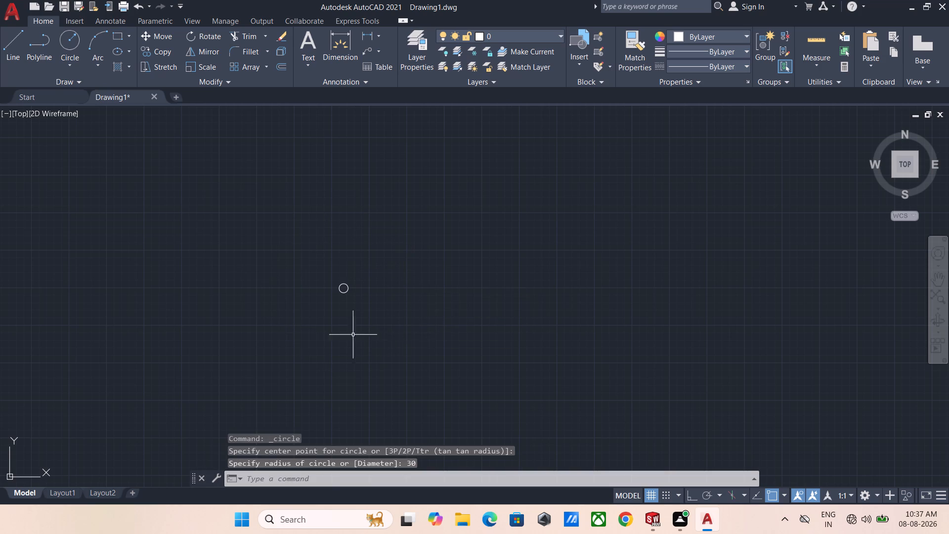
Draw a concentric circle of radius 14 inside the radius 30 circle.
scroll(351, 333, "up", 3)
middle_click_drag(292, 152, 352, 274)
scroll(361, 277, "up", 3)
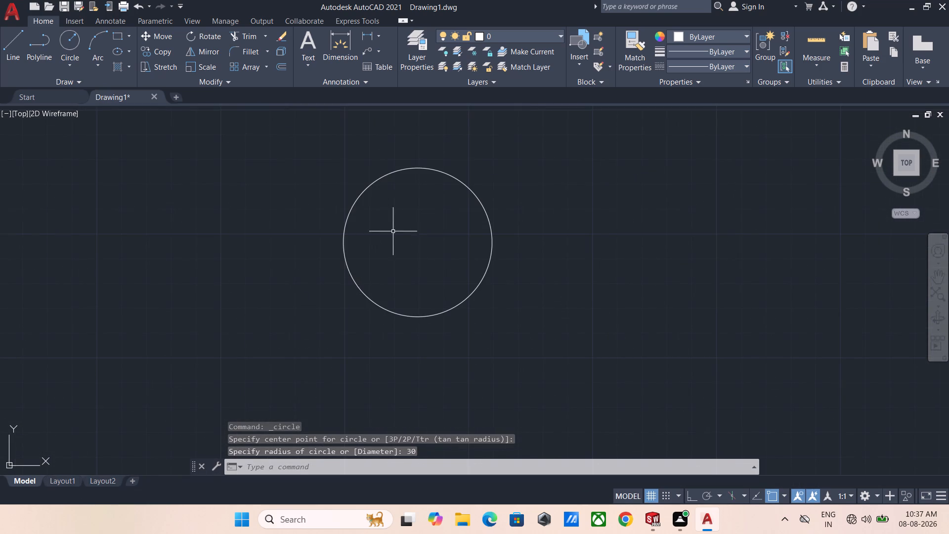
middle_click_drag(393, 231, 393, 261)
scroll(394, 264, "up", 1)
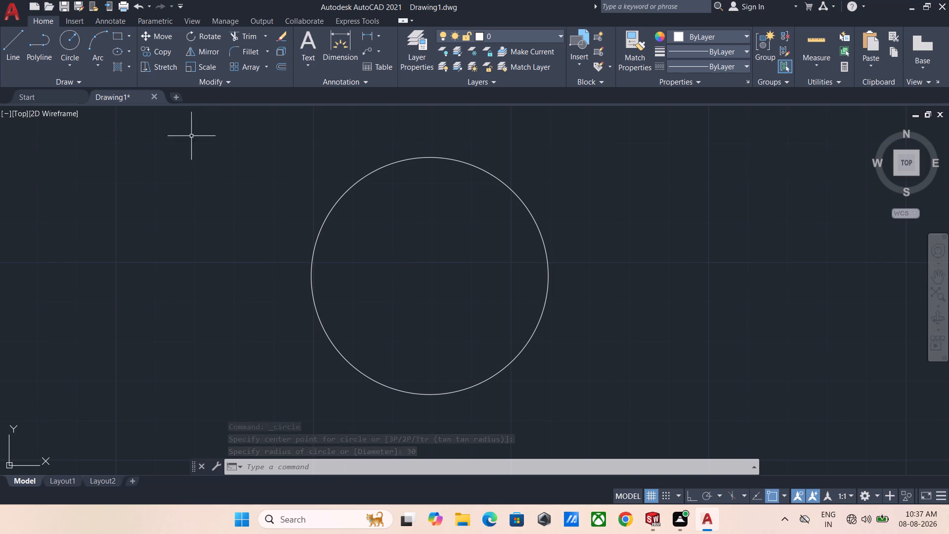
left_click(74, 45)
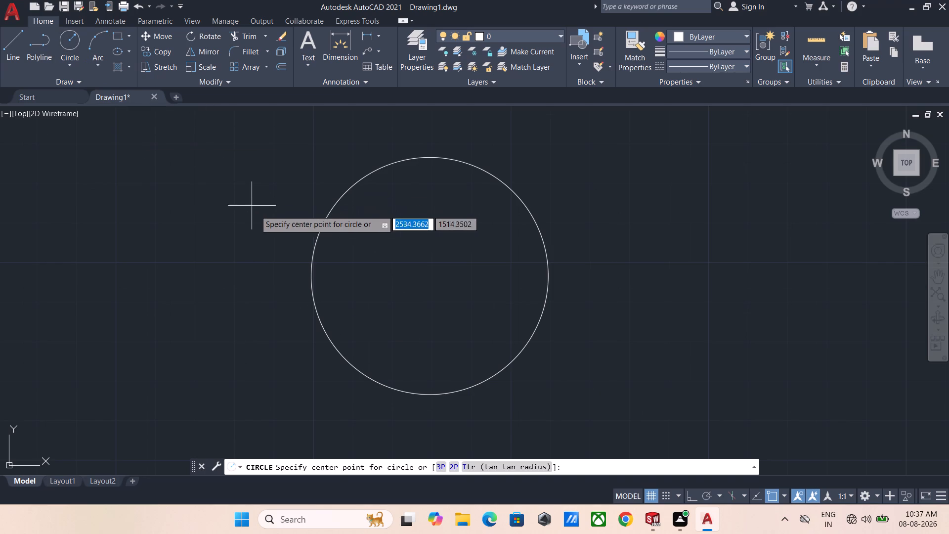
left_click(429, 277)
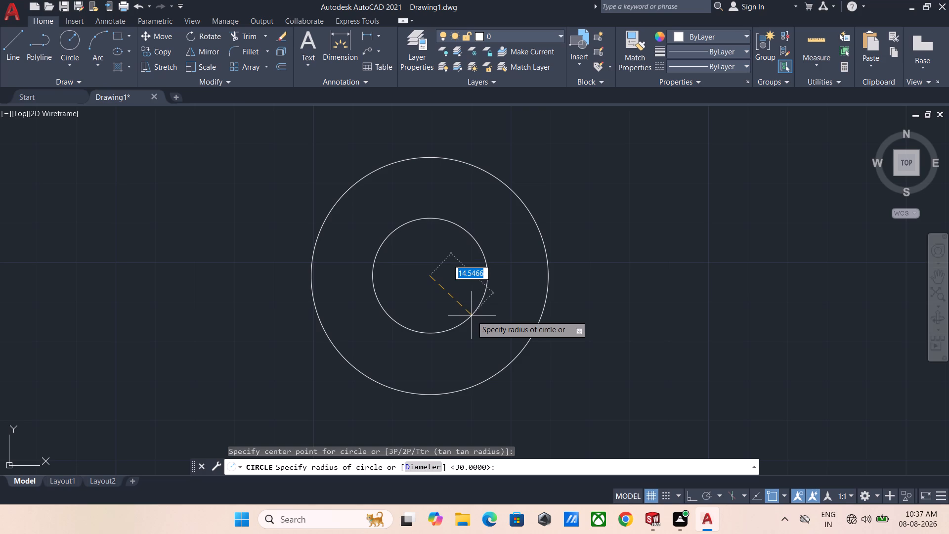
type("14")
key("Return")
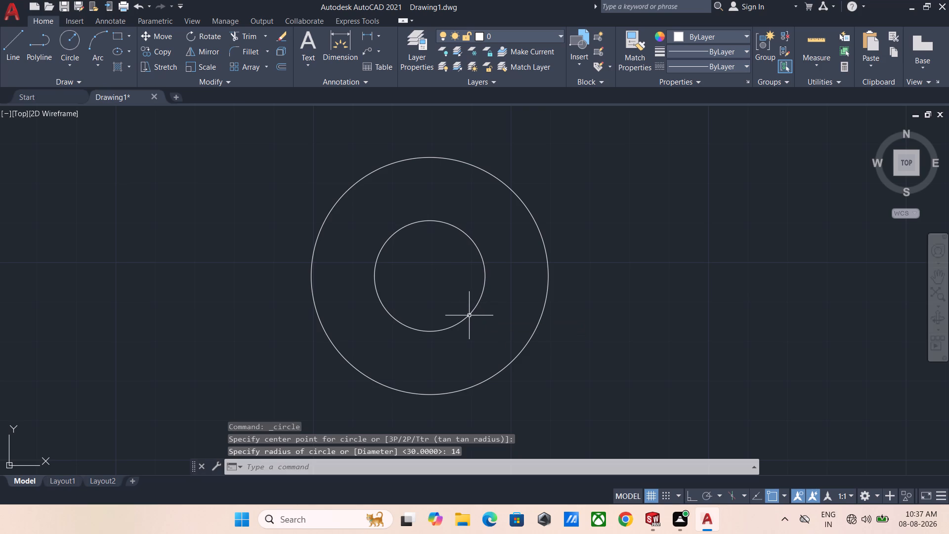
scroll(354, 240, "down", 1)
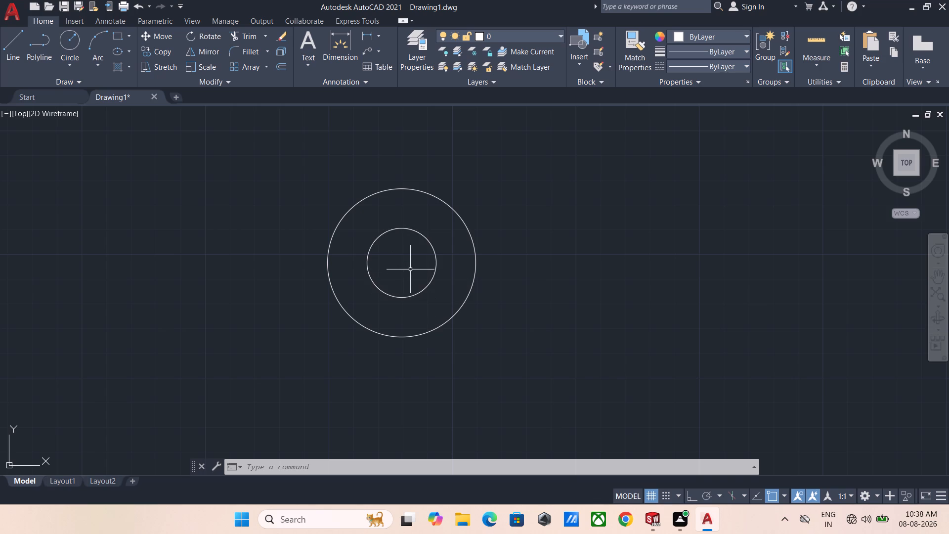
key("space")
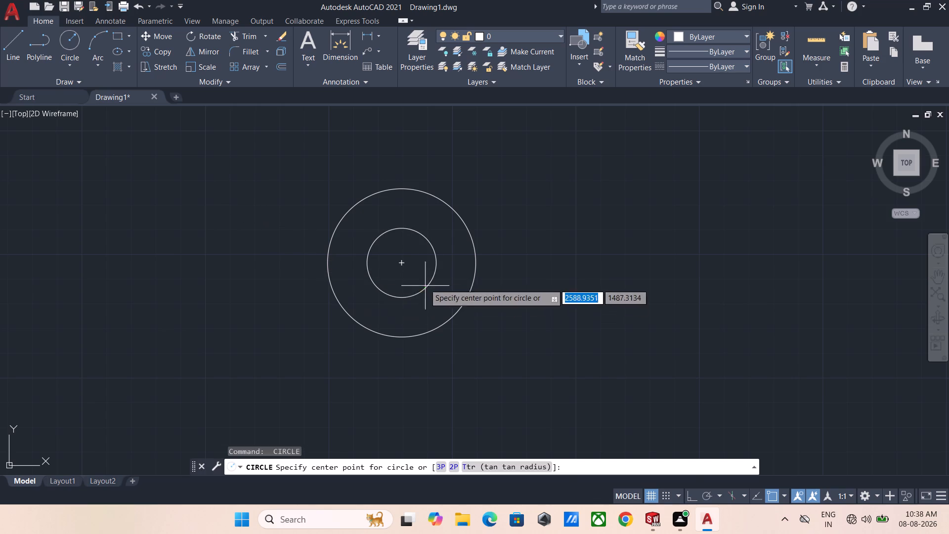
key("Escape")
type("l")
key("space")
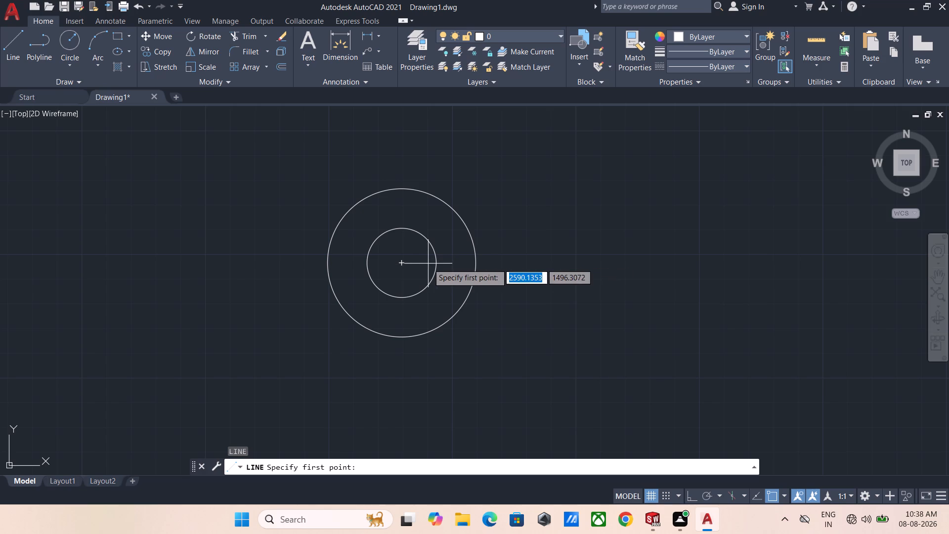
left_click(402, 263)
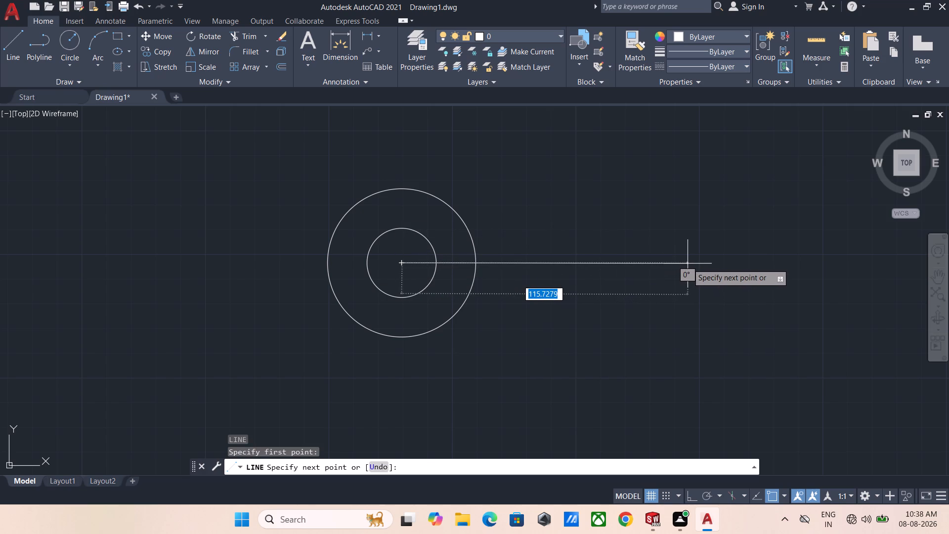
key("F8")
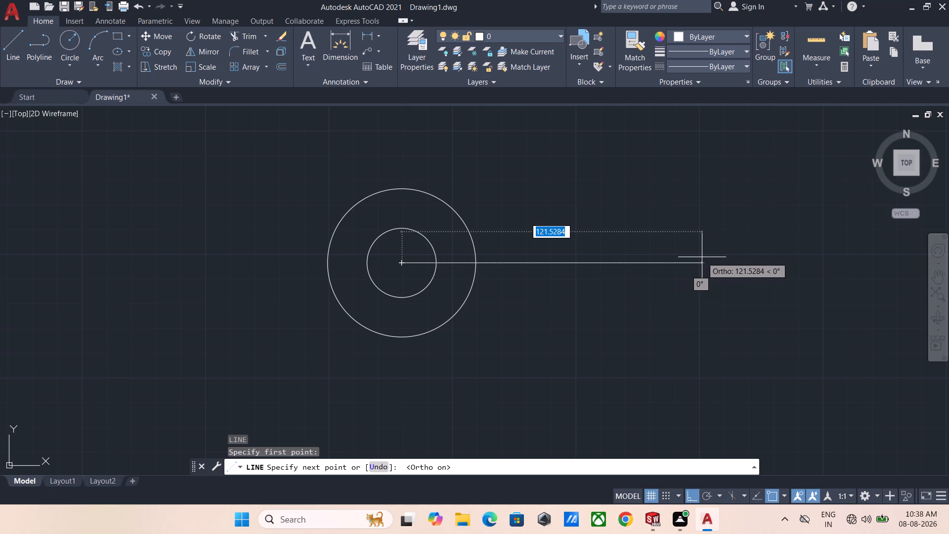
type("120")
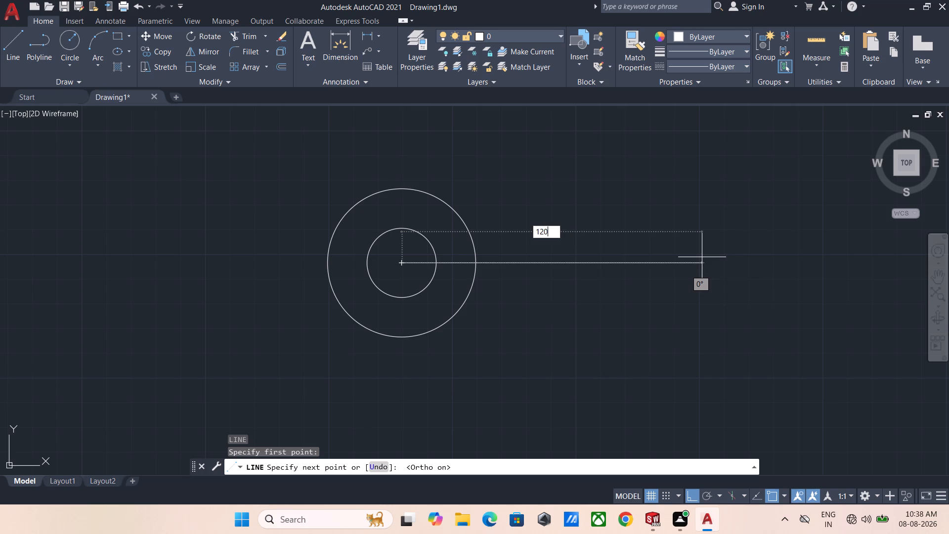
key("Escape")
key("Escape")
Draw a 120-unit horizontal line outward along +X from the outer circle's east quadrant.
key("space")
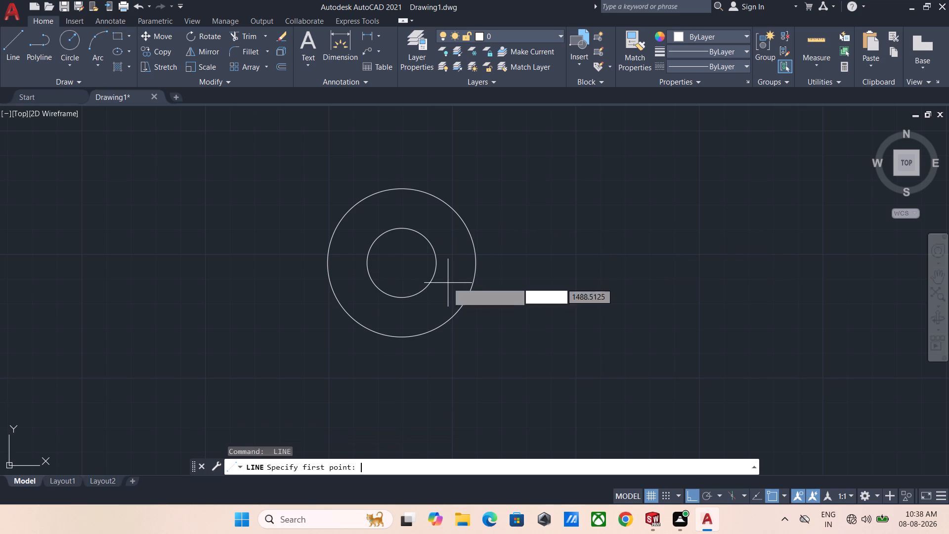
left_click(478, 261)
type("120")
key("Return")
key("Escape")
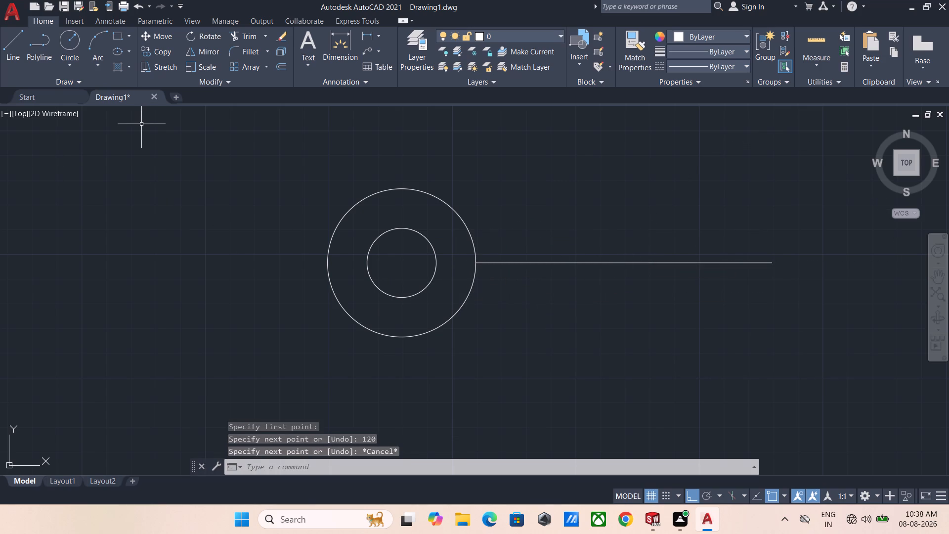
Draw a circle of radius 15 centred on the free end of the horizontal line.
key("c")
key("space")
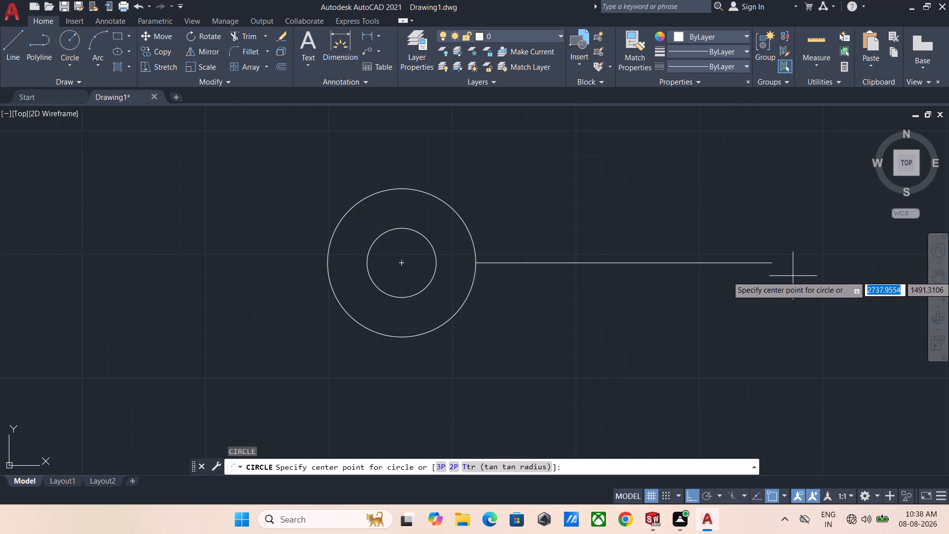
left_click(770, 263)
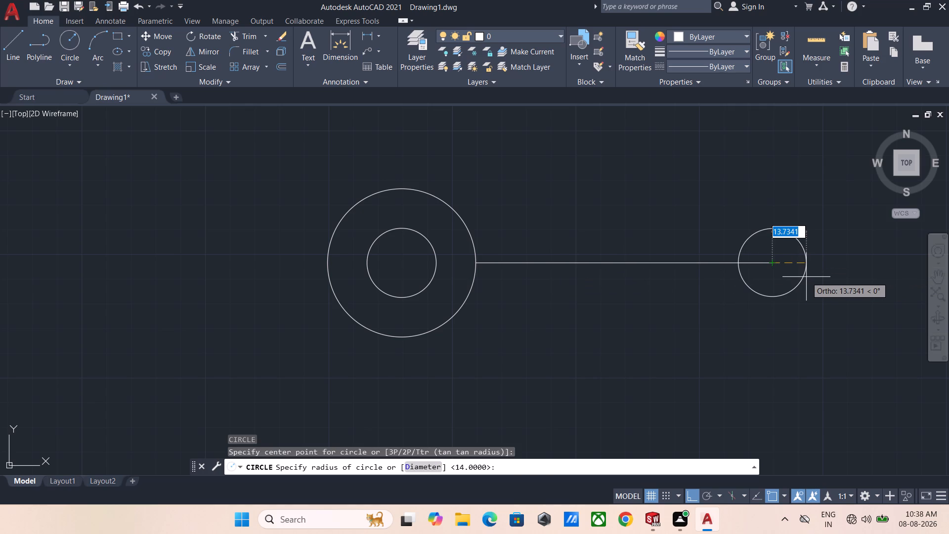
type("15")
key("Return")
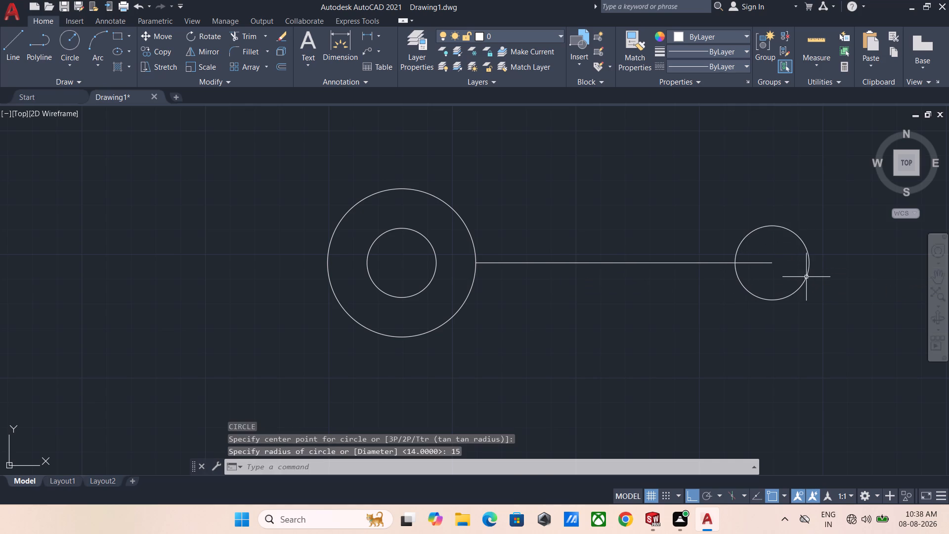
key("Escape")
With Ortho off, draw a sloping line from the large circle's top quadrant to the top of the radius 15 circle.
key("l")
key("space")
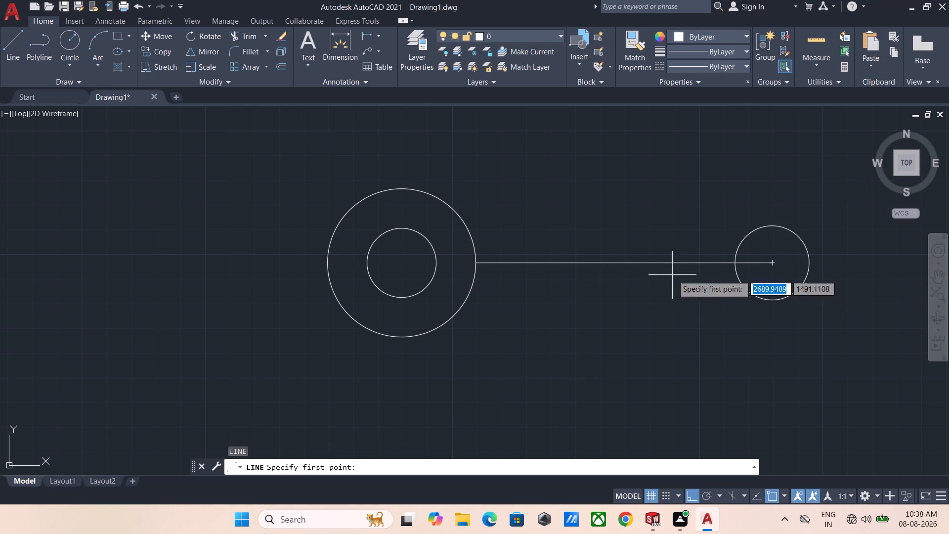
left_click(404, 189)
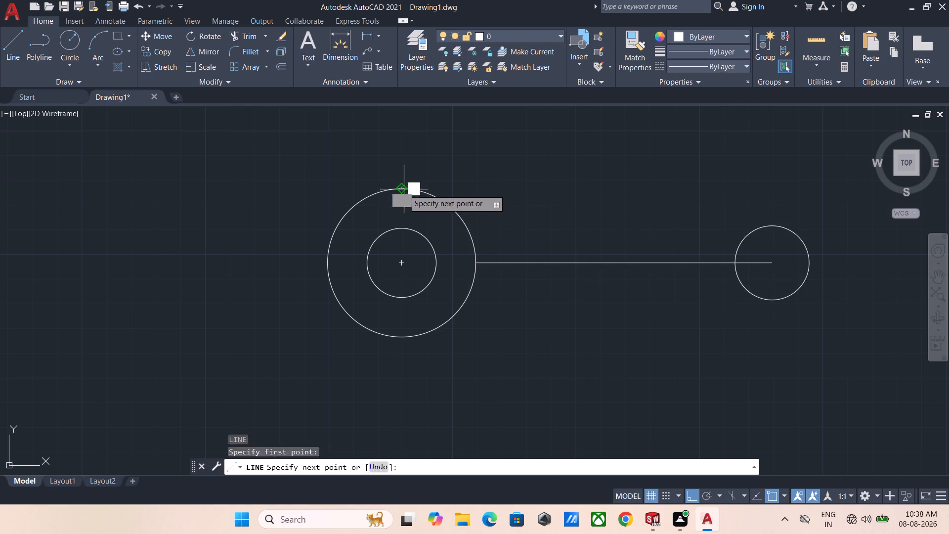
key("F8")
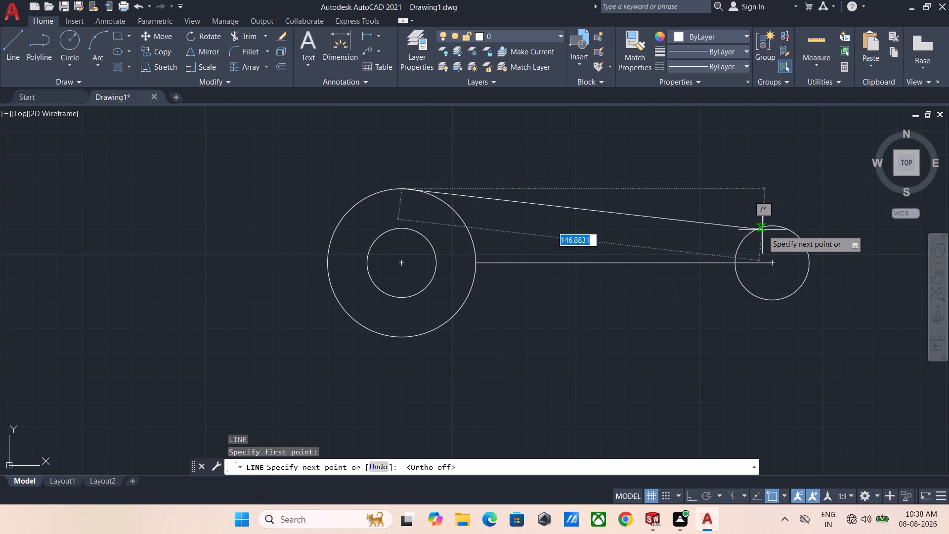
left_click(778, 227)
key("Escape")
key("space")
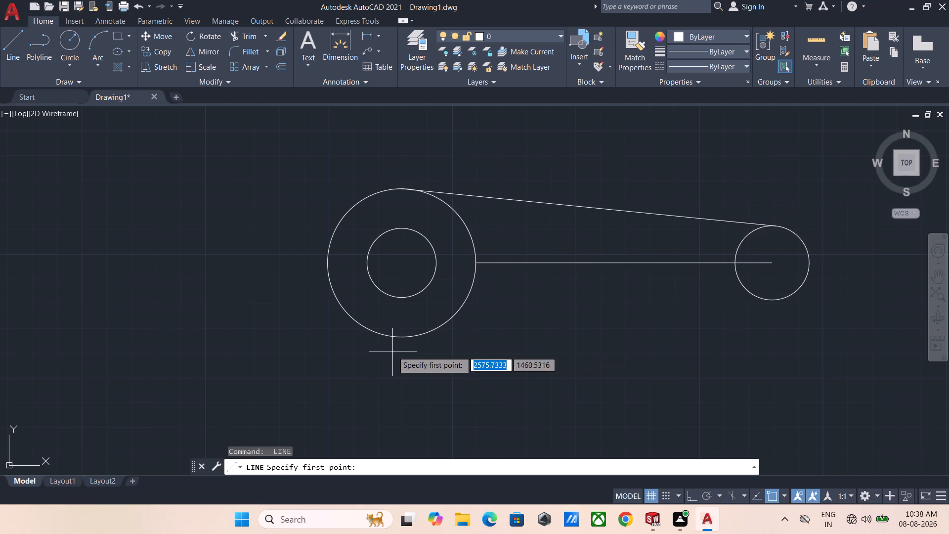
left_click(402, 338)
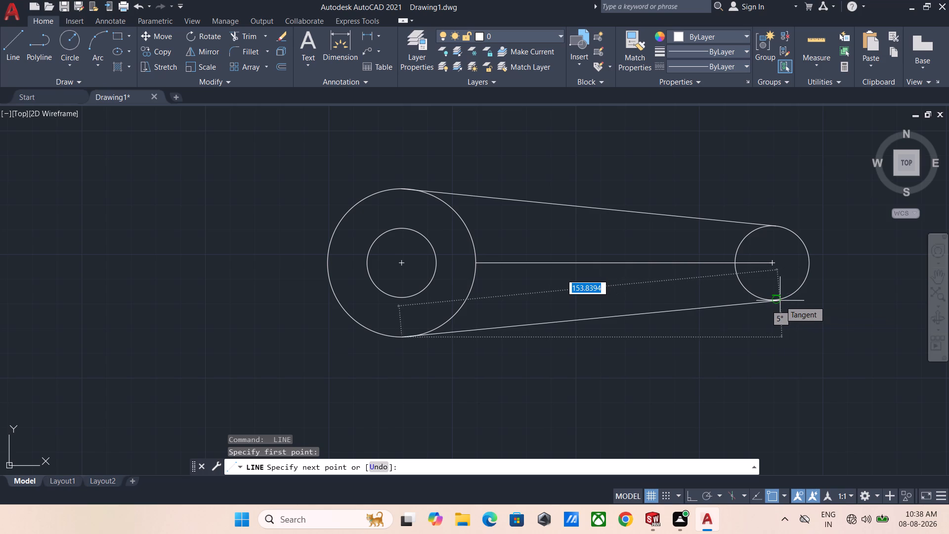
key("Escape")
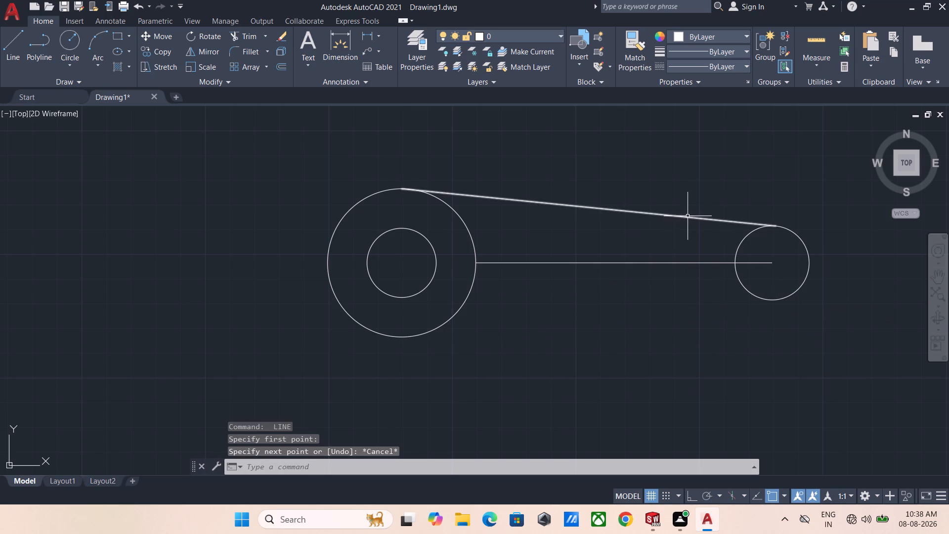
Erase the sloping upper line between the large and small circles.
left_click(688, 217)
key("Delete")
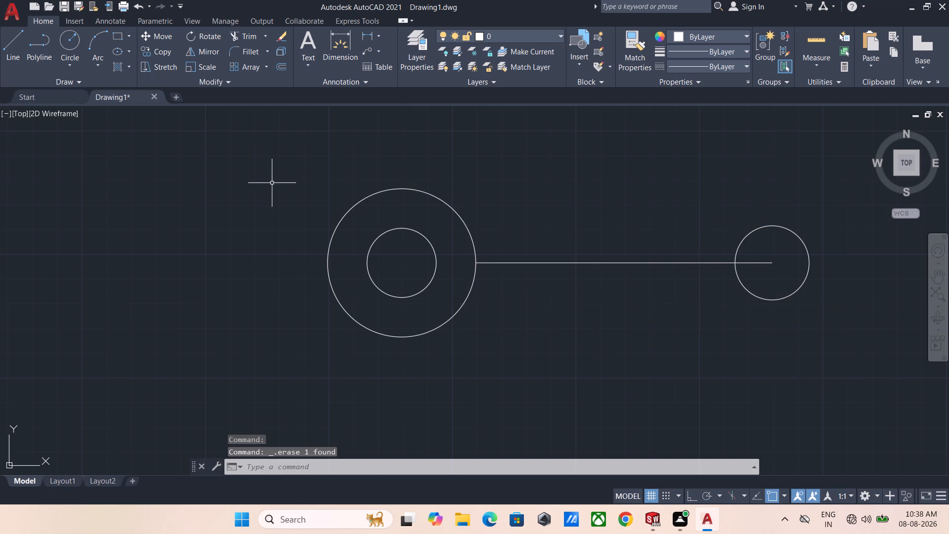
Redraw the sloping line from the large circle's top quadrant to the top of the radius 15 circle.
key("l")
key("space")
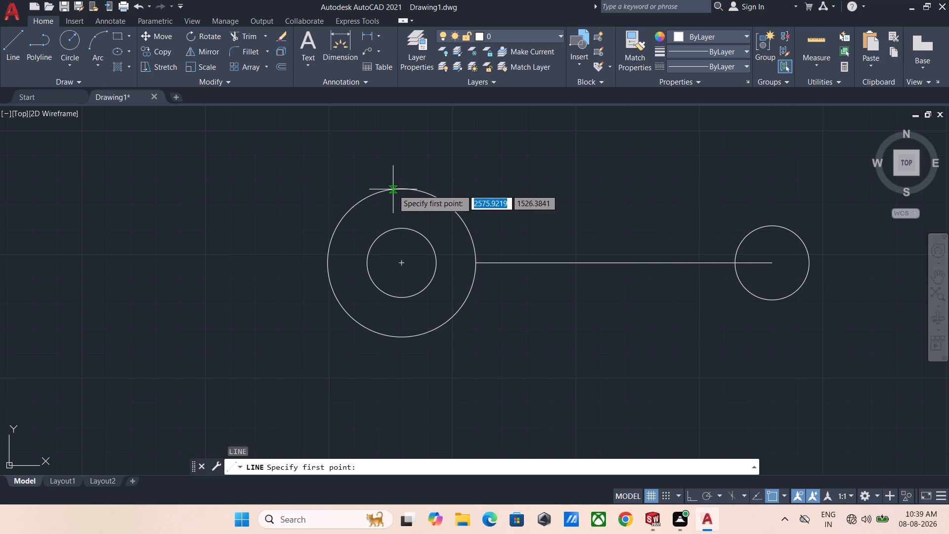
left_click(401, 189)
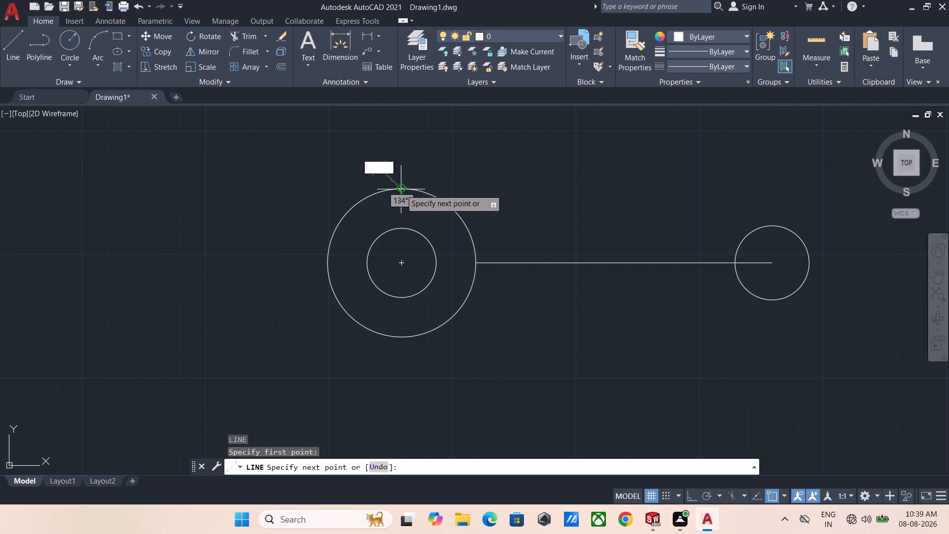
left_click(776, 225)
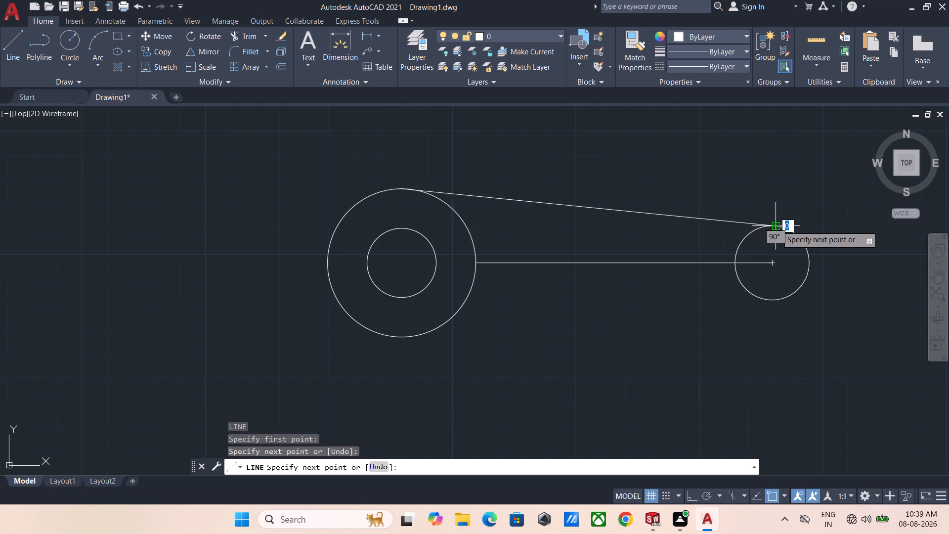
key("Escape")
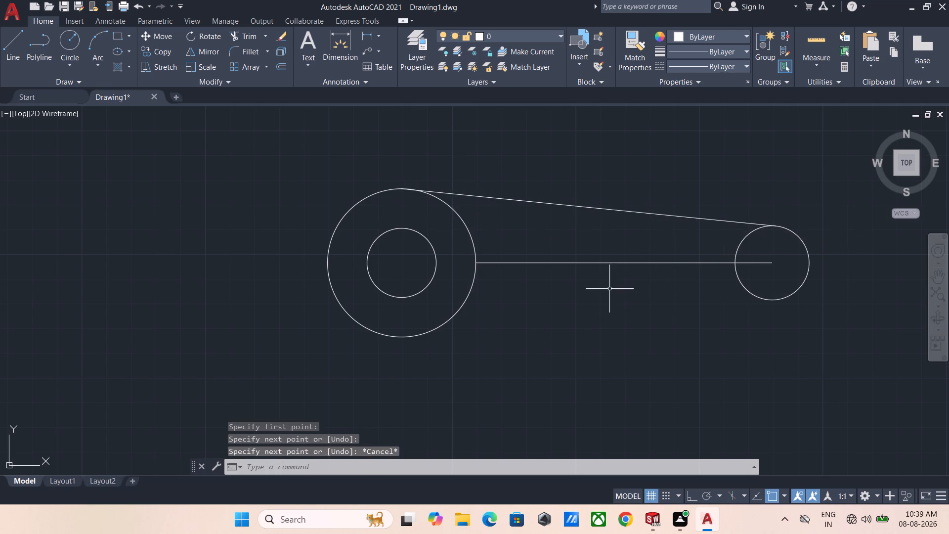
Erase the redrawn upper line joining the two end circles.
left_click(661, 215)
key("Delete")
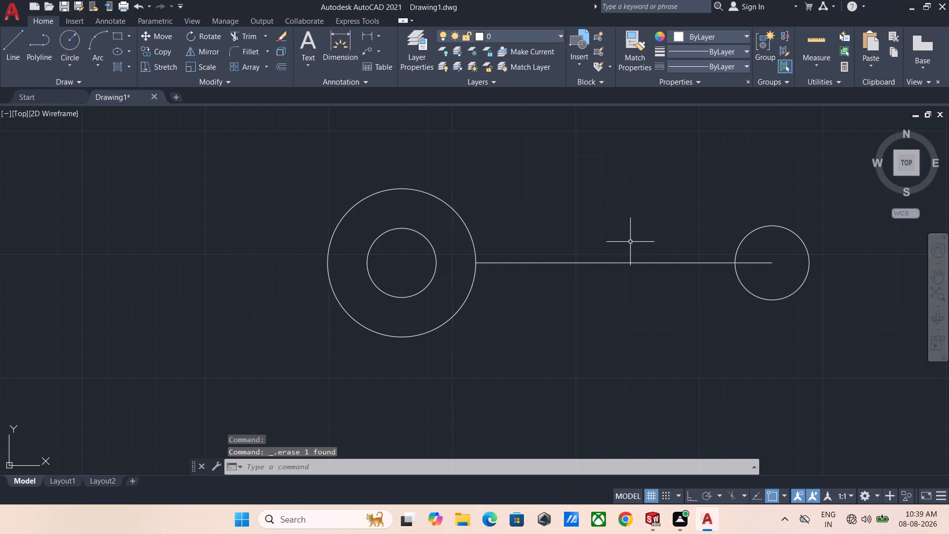
Draw a sloping line about 152 long from the large circle's top quadrant to the top of the small end circle.
type("l")
key("space")
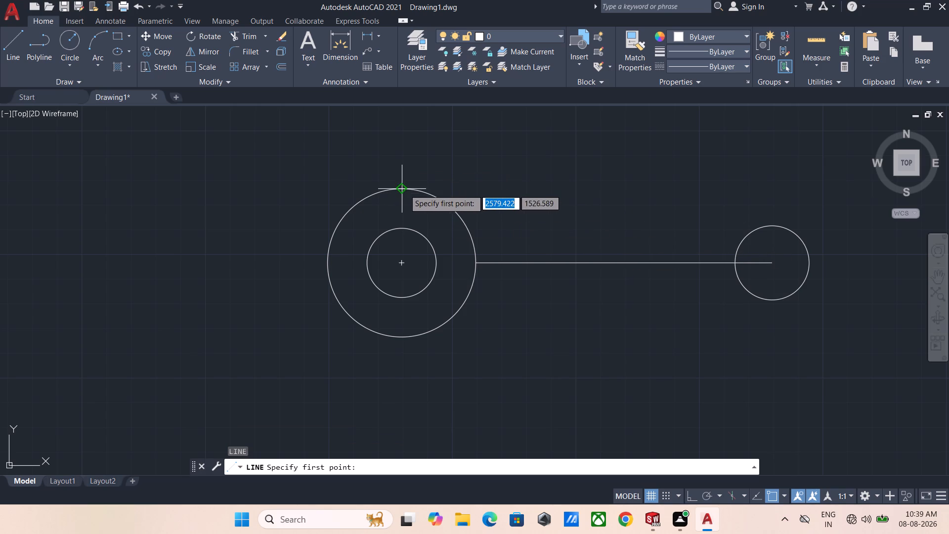
left_click(398, 189)
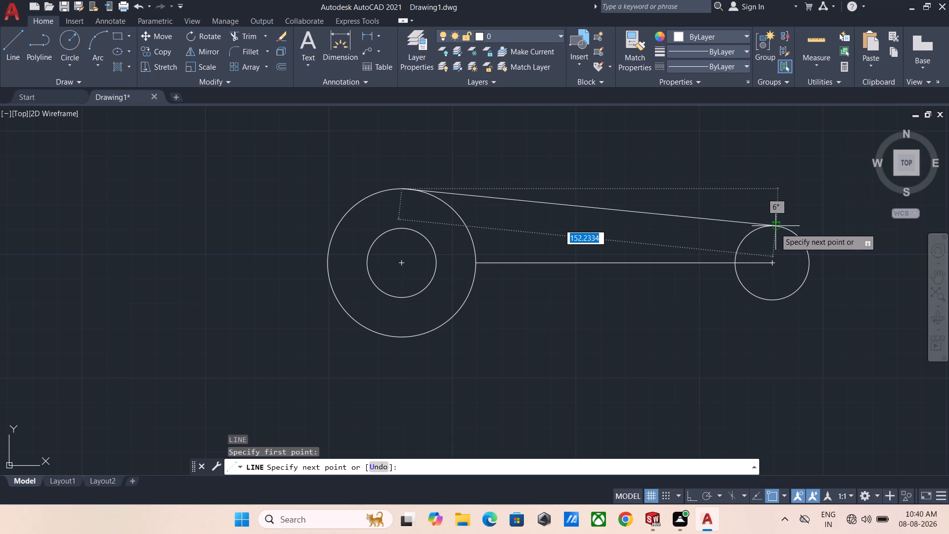
left_click(775, 228)
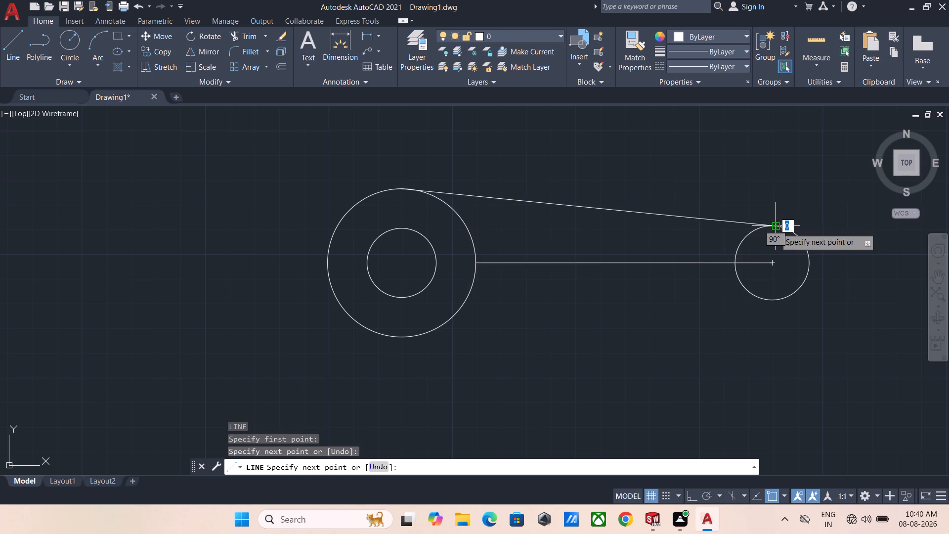
key("Escape")
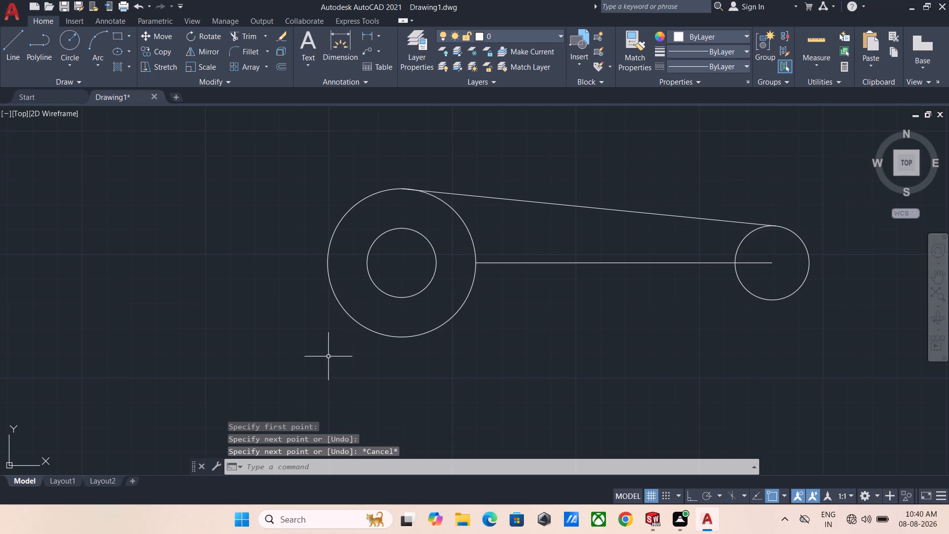
Draw a matching sloping line about 152 long from the large circle's bottom quadrant to the bottom of the small end circle.
key("space")
left_click(400, 338)
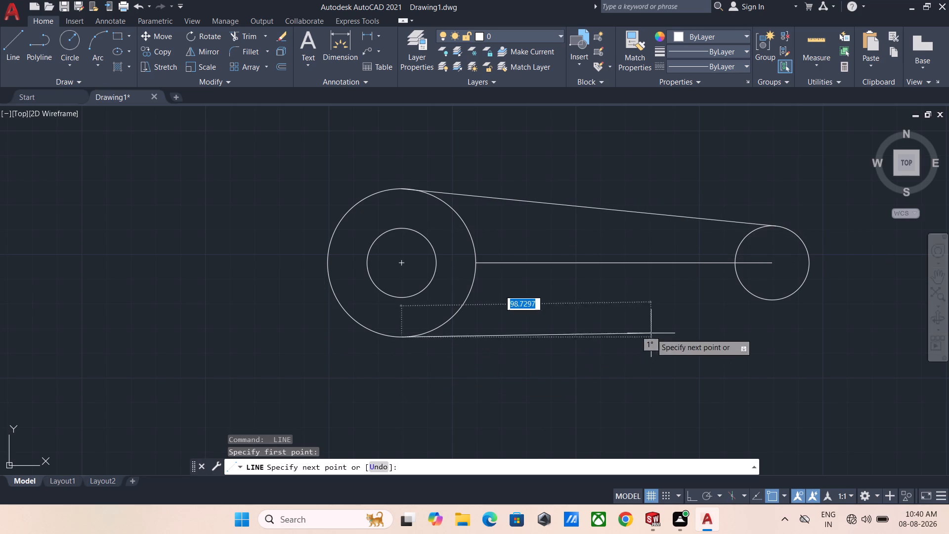
left_click(777, 303)
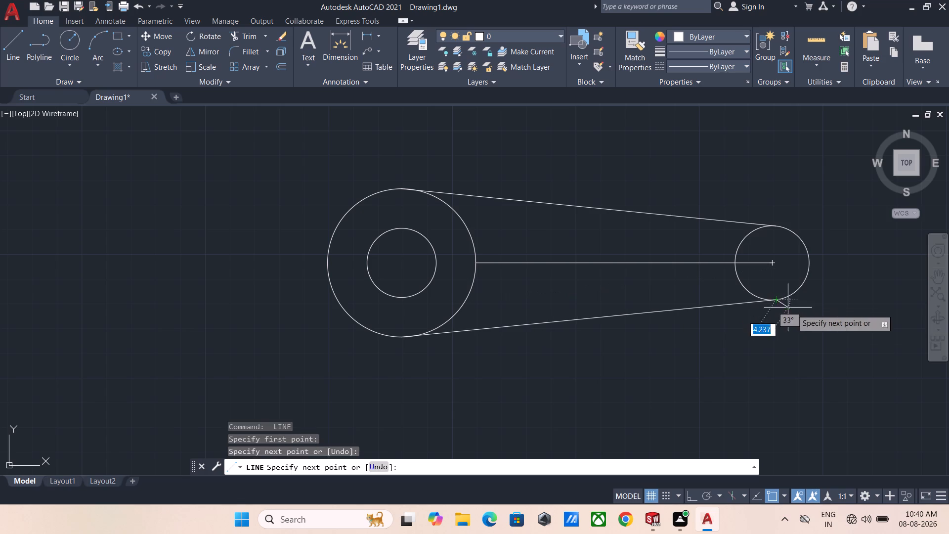
key("Escape")
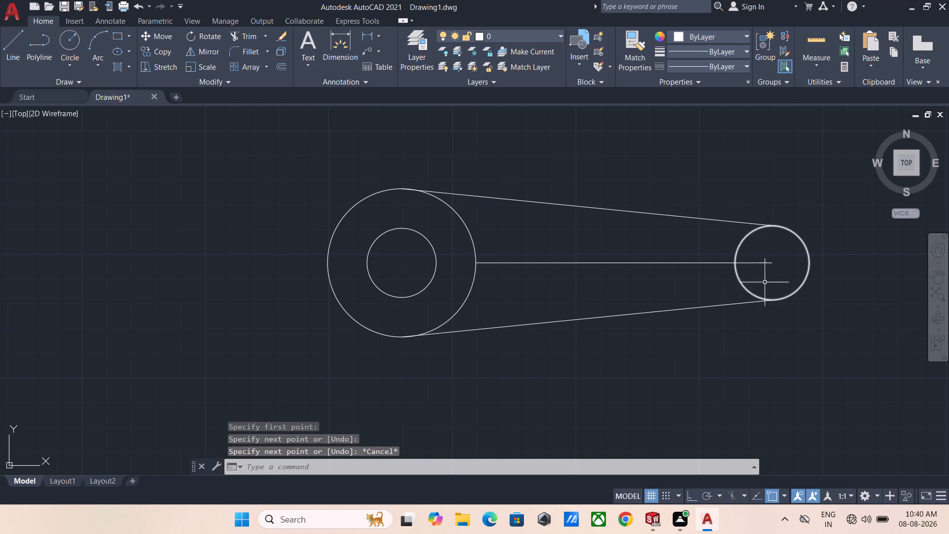
Erase the horizontal construction line running from the large circle to the small end circle's centre.
left_click(768, 262)
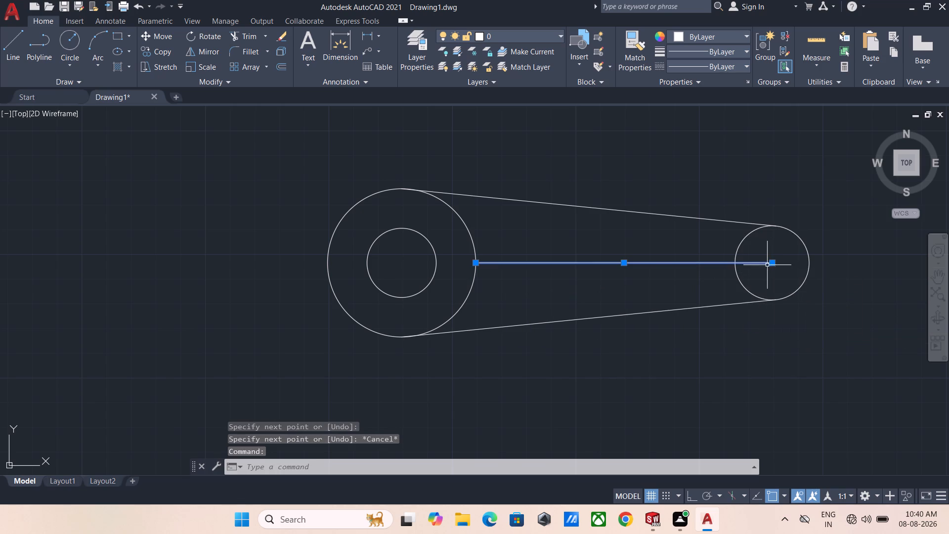
key("Delete")
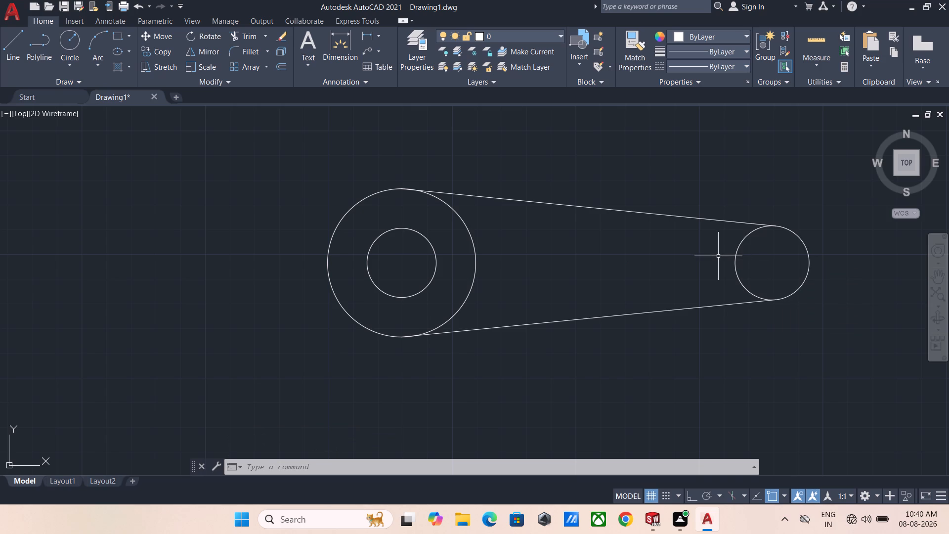
Trim away the inner arc of the small end circle between the two sloping lines.
key("y")
key("BackSpace")
key("t")
key("r")
key("space")
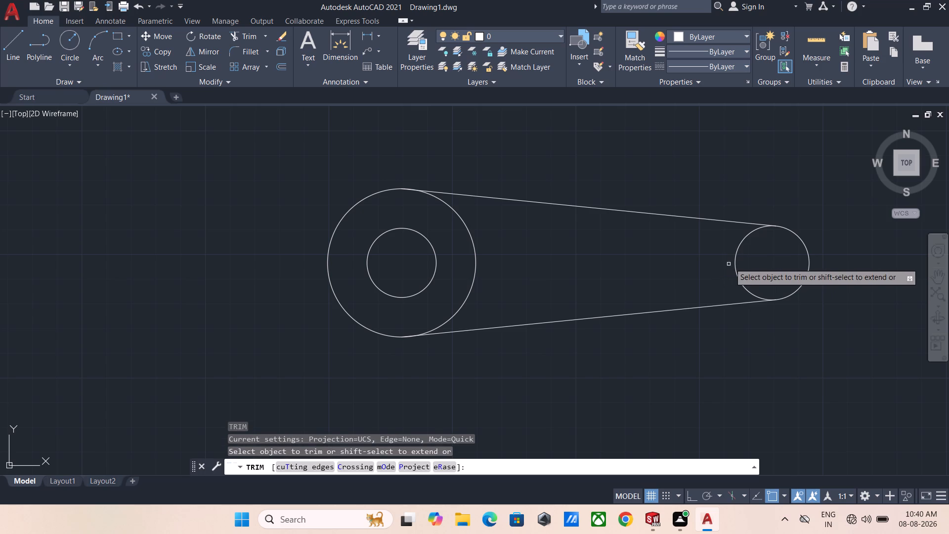
left_click(730, 263)
left_click(754, 263)
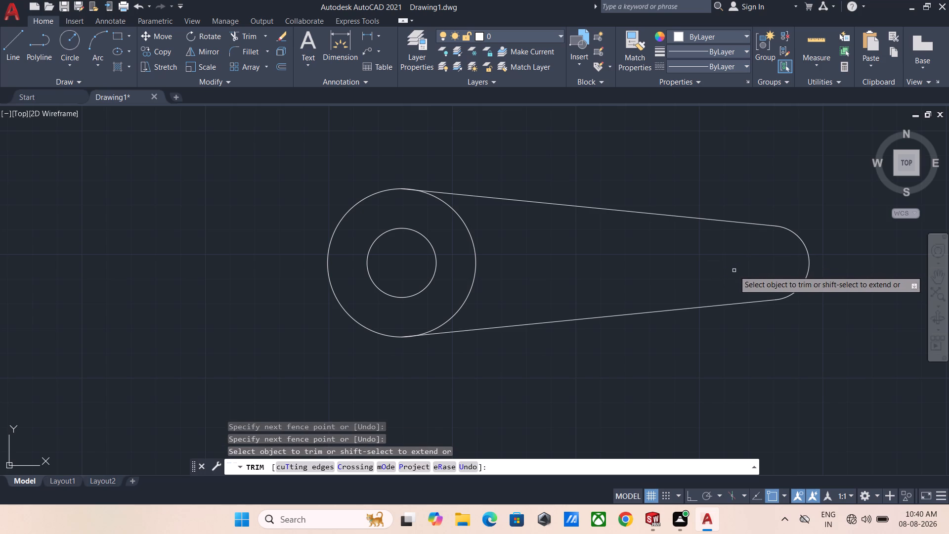
key("Escape")
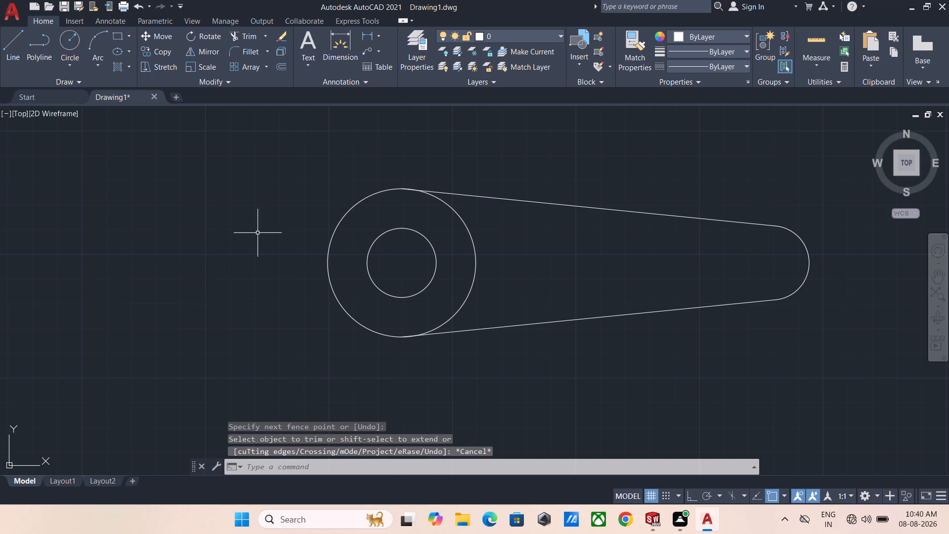
Draw a horizontal line from the inner circle's left quadrant to the large circle's left quadrant.
type("l")
key("space")
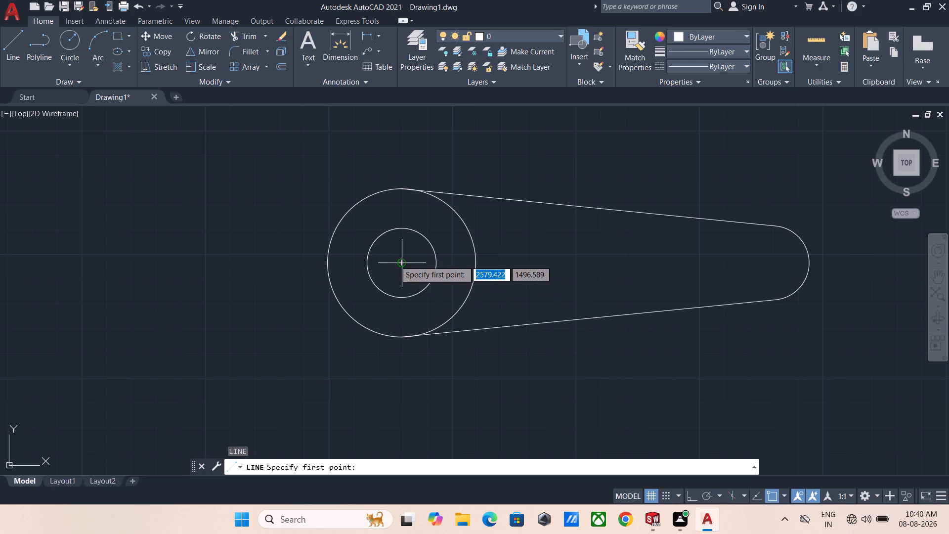
left_click(366, 263)
left_click(326, 264)
key("Escape")
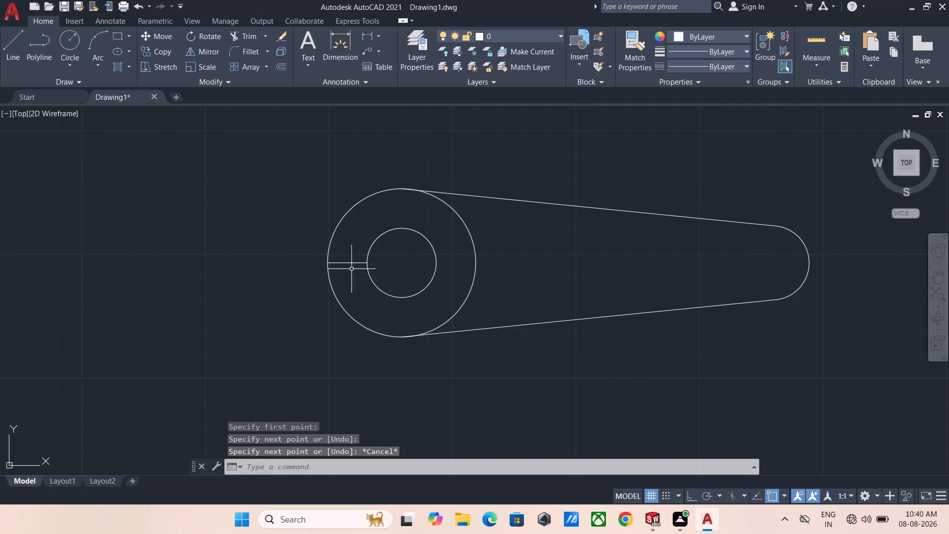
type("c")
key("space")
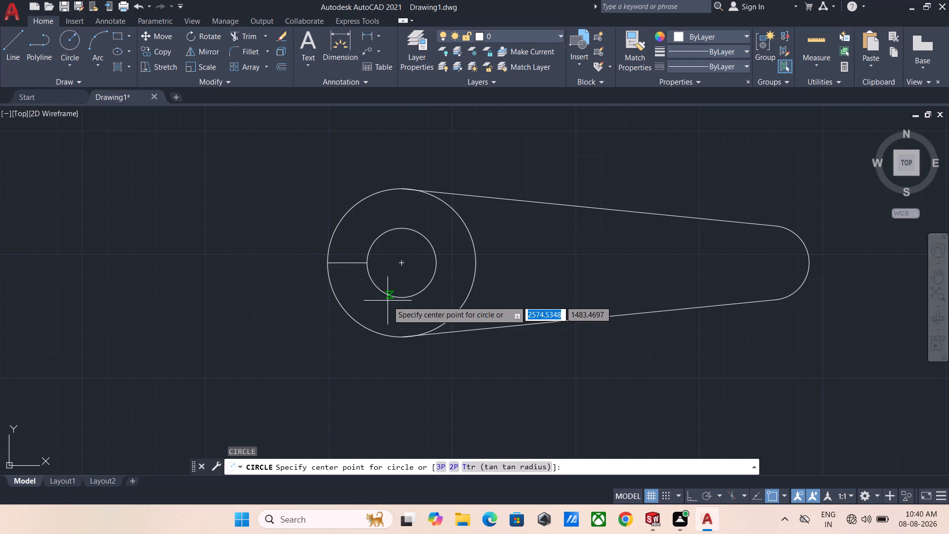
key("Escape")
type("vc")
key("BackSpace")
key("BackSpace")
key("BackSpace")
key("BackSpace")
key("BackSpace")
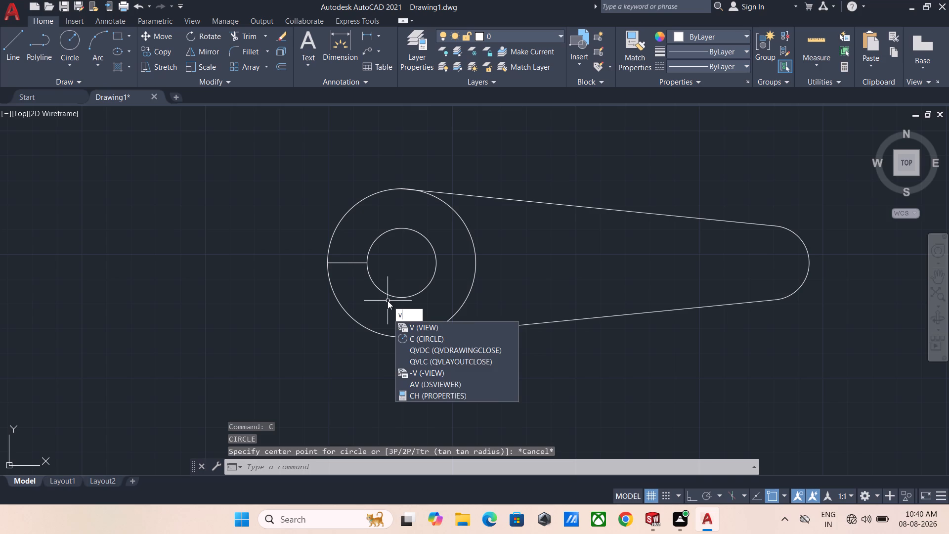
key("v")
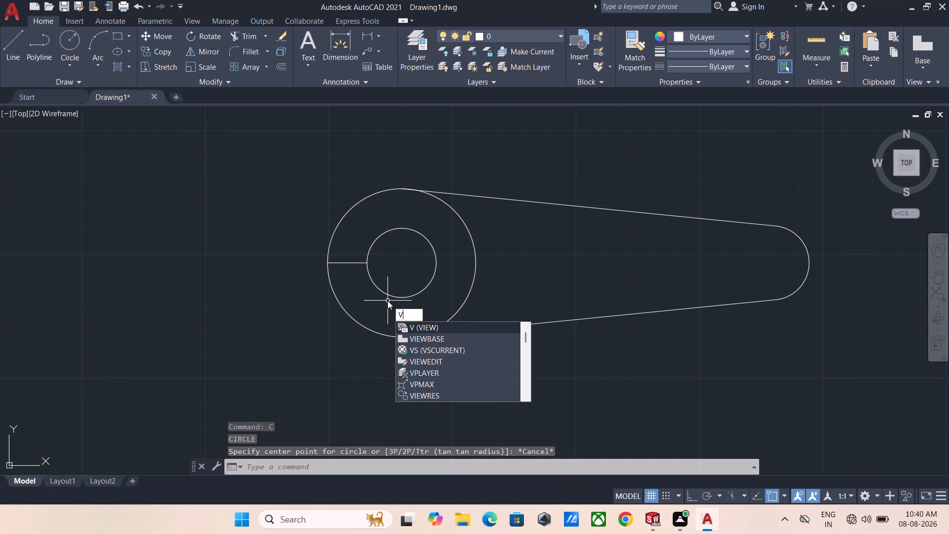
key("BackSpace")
Copy the short horizontal line between the two concentric circles 1.5 upward.
type("co")
key("space")
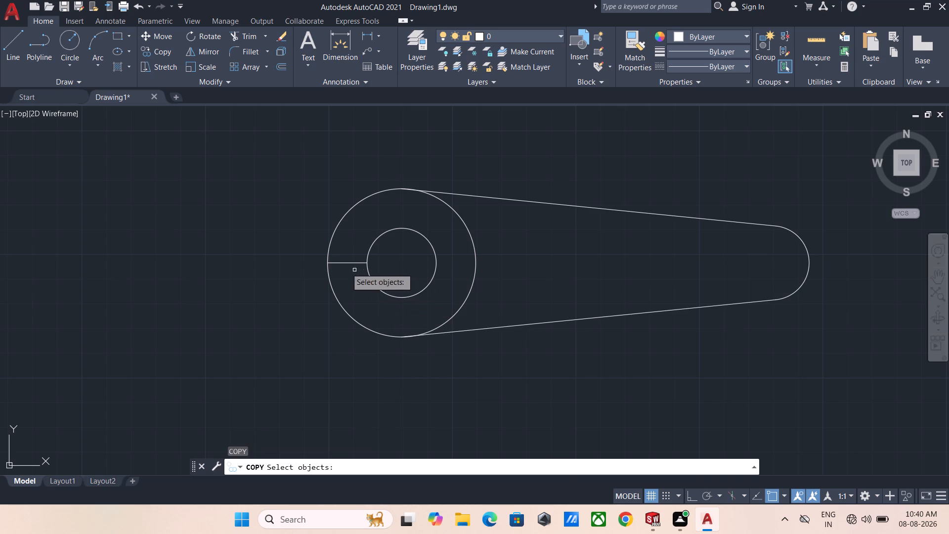
left_click(336, 263)
key("space")
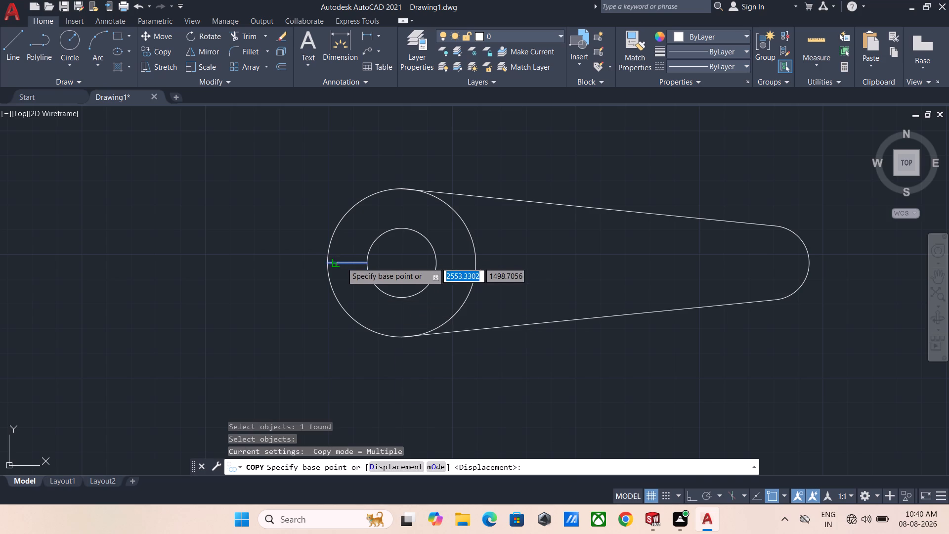
left_click(366, 265)
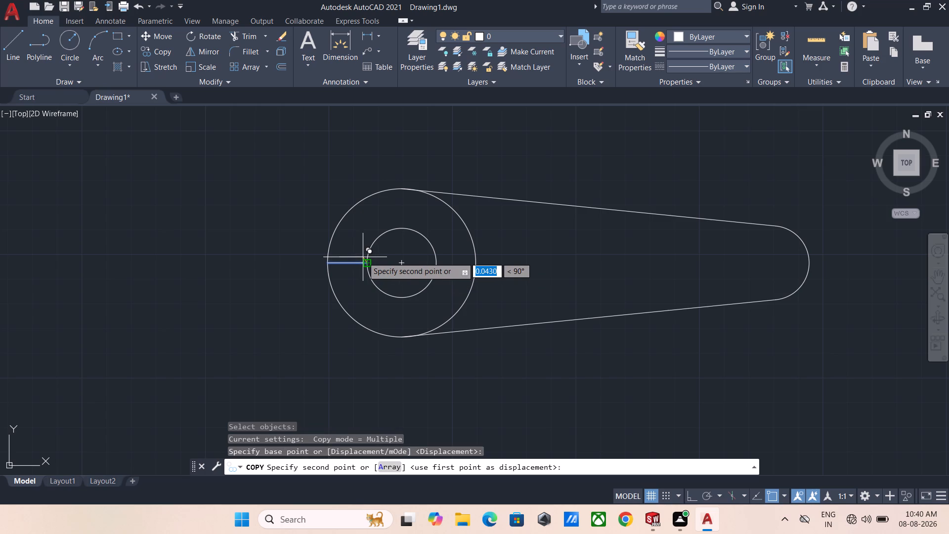
type("1.5")
key("Return")
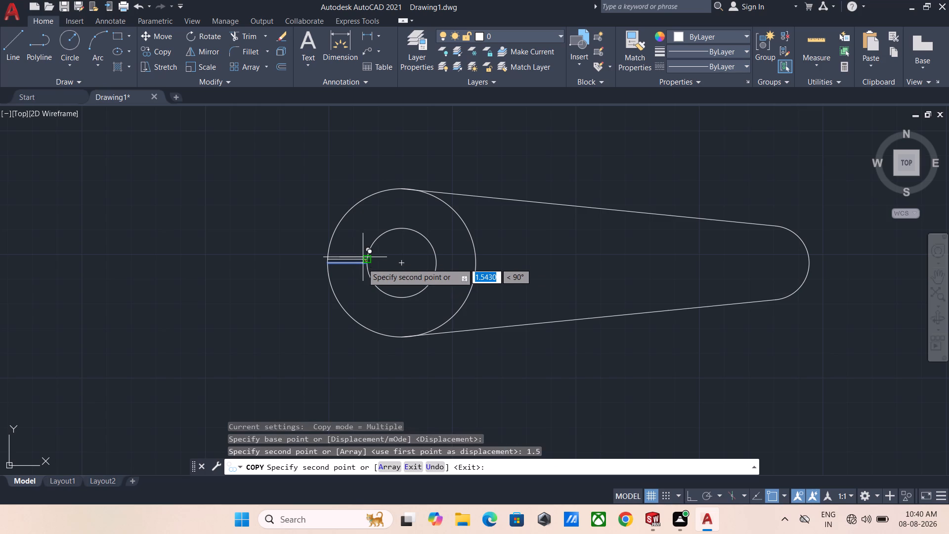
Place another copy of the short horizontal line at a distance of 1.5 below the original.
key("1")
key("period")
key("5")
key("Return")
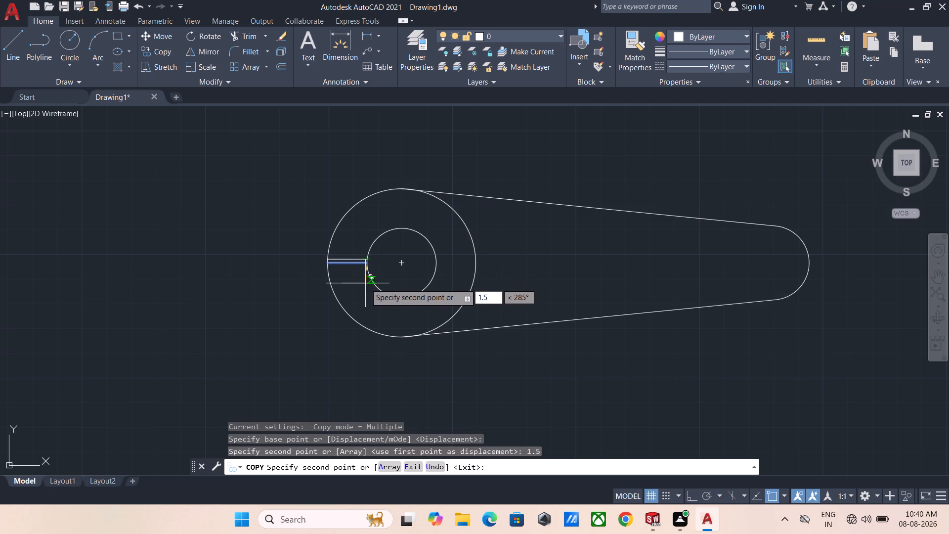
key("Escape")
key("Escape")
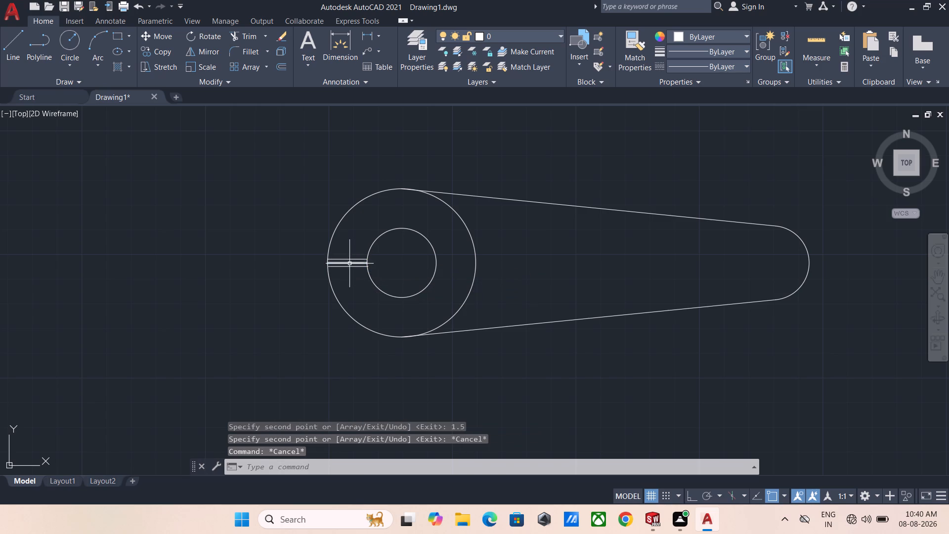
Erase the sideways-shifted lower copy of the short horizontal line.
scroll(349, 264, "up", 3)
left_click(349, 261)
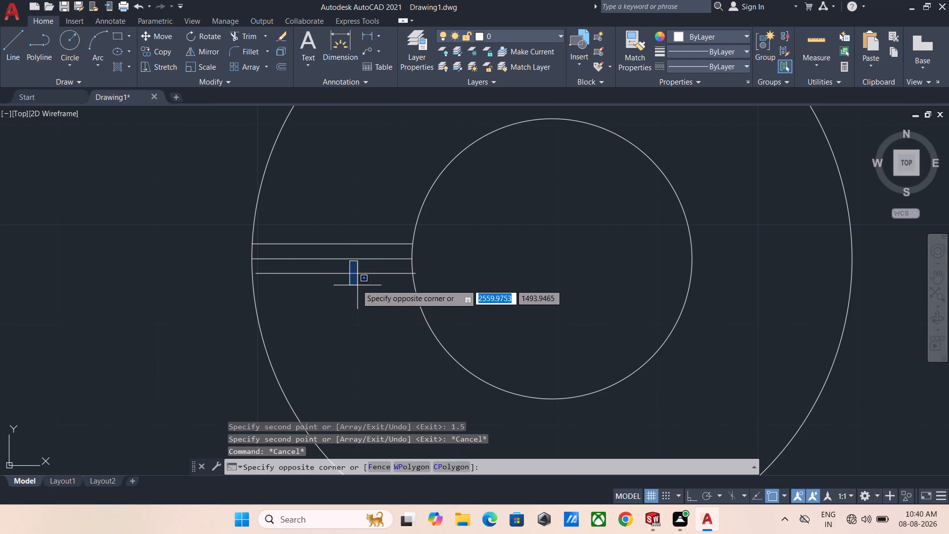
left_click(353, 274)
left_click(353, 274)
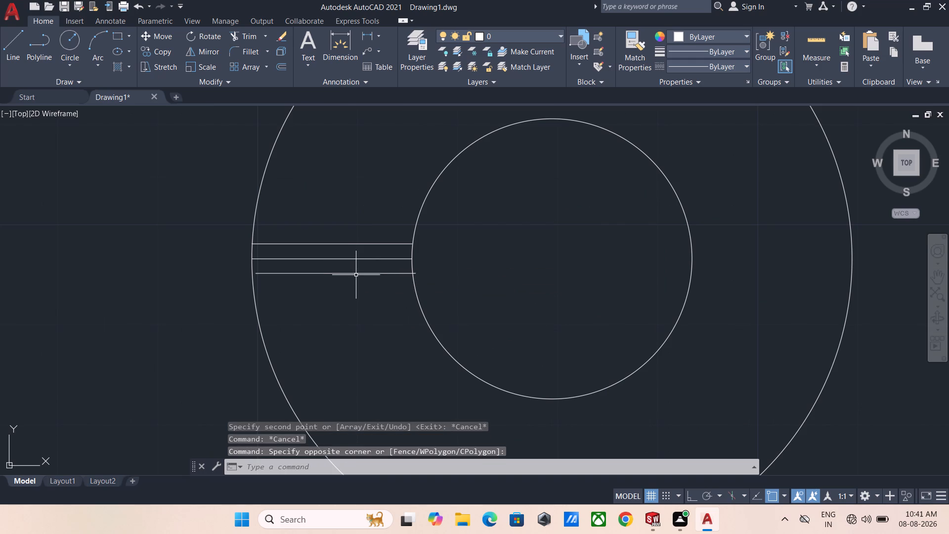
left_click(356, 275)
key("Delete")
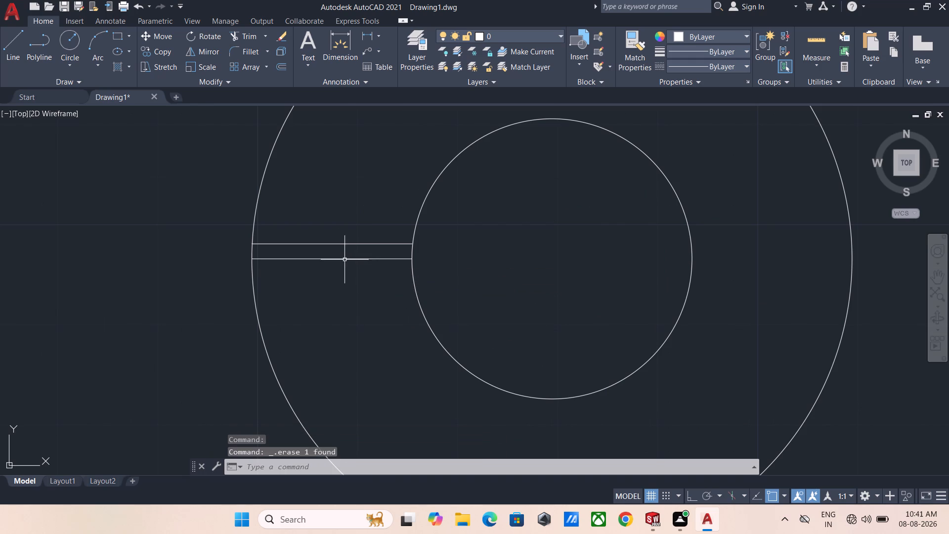
Copy the original short horizontal line 1.5 straight down from its inner endpoint.
left_click(150, 46)
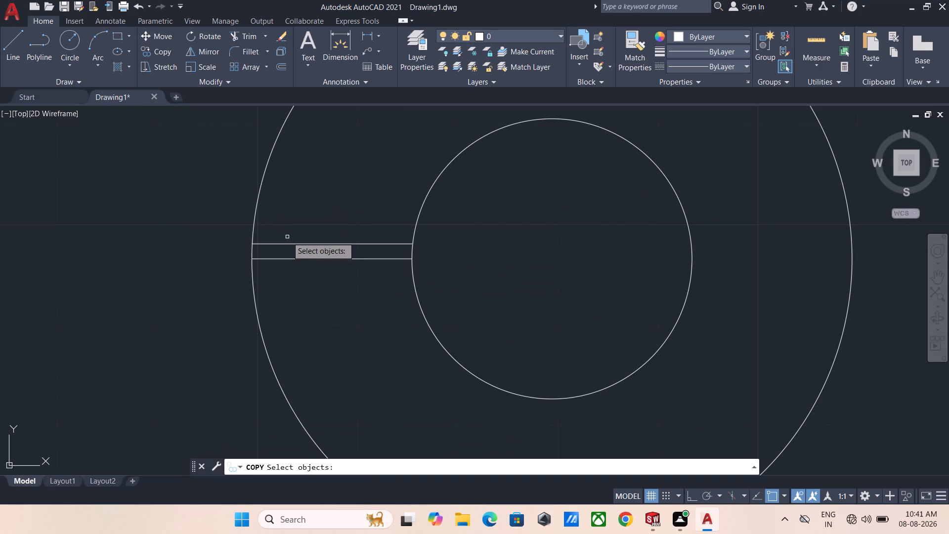
left_click(295, 262)
left_click(295, 262)
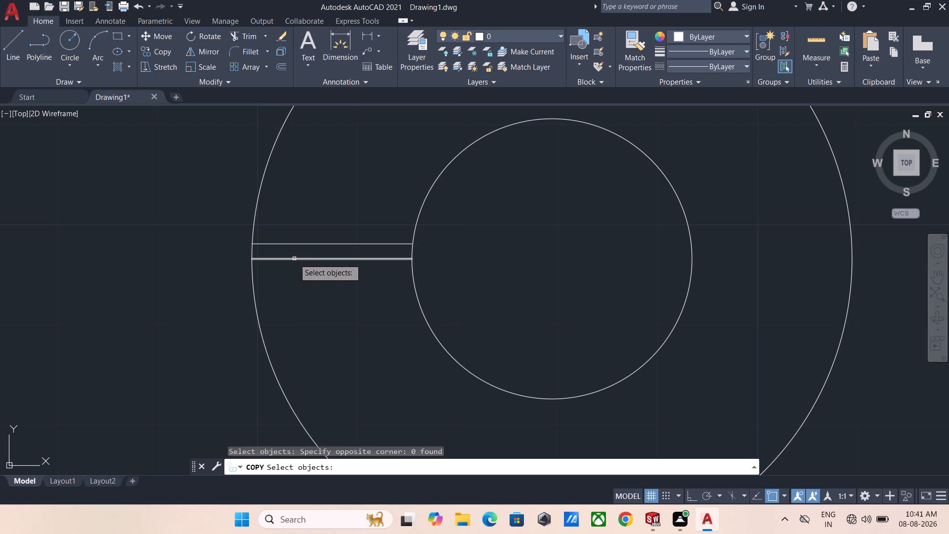
left_click(295, 259)
key("Return")
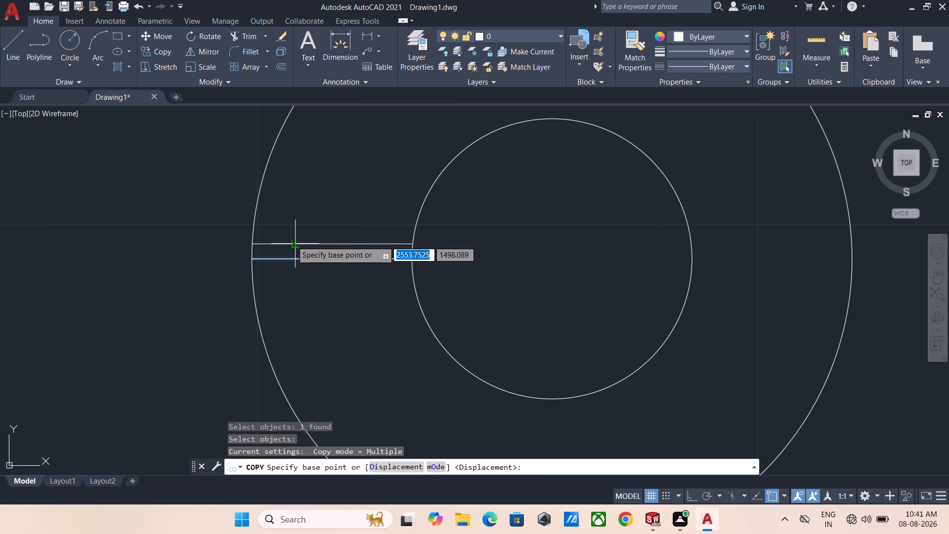
left_click(410, 257)
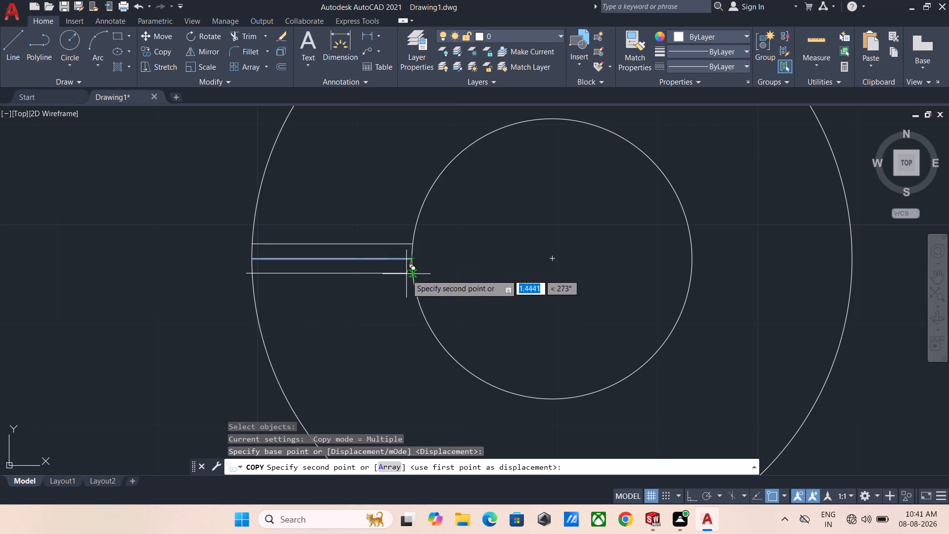
type("1.5")
key("Return")
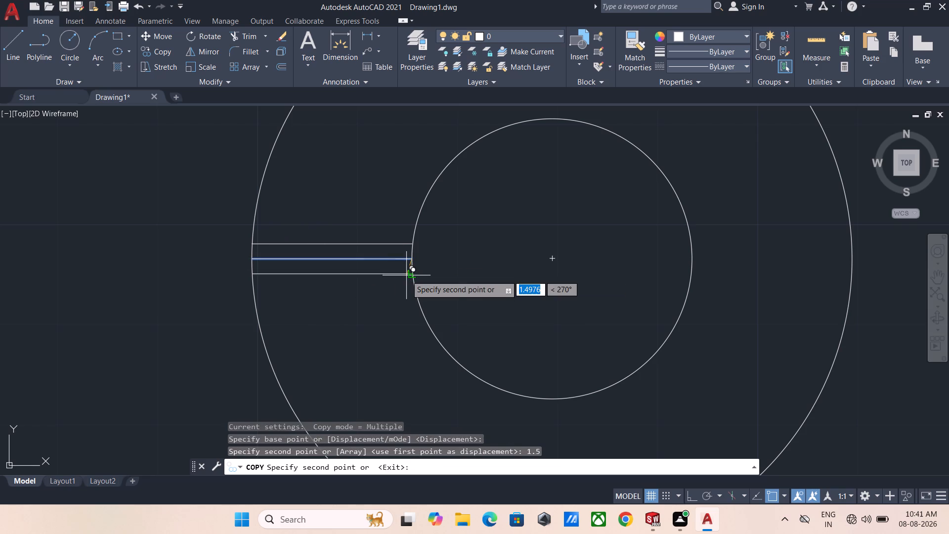
key("Escape")
Erase the original middle line between the two short parallel copies.
left_click(392, 259)
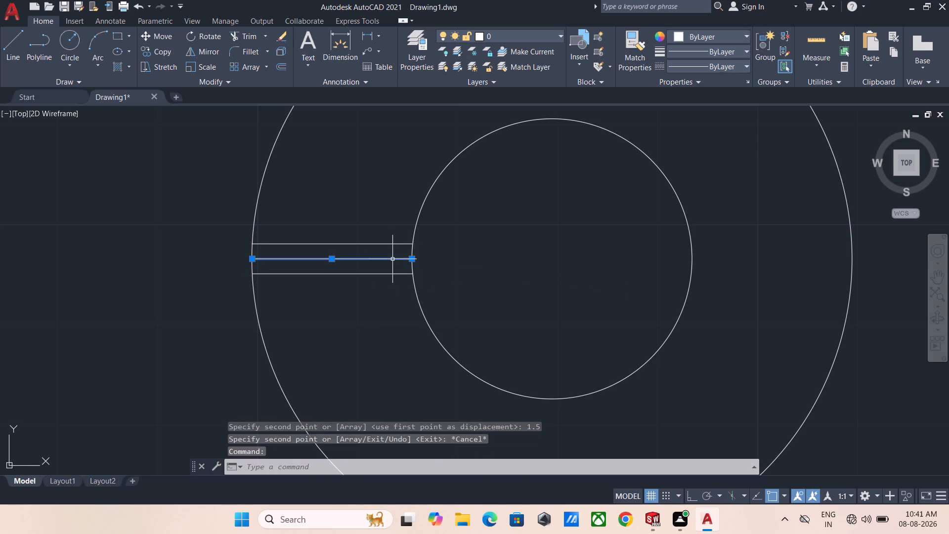
key("Delete")
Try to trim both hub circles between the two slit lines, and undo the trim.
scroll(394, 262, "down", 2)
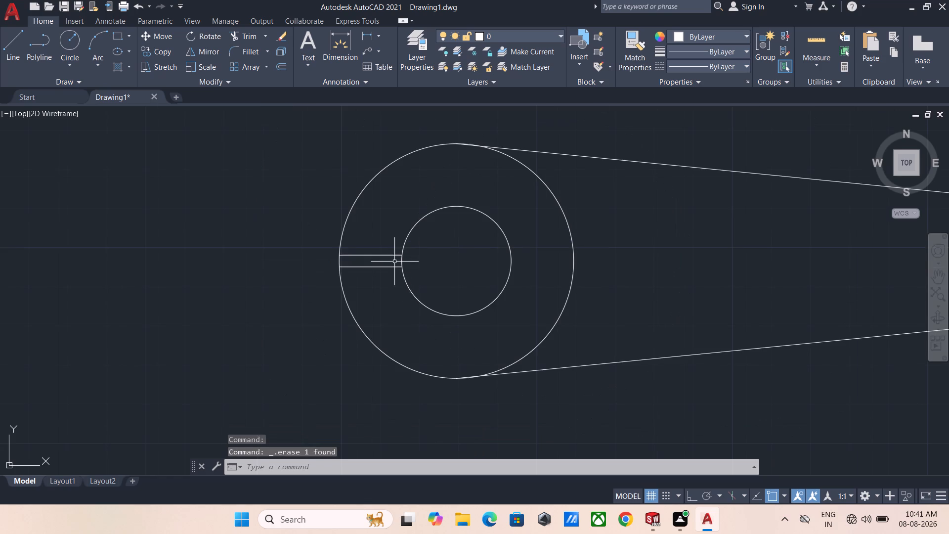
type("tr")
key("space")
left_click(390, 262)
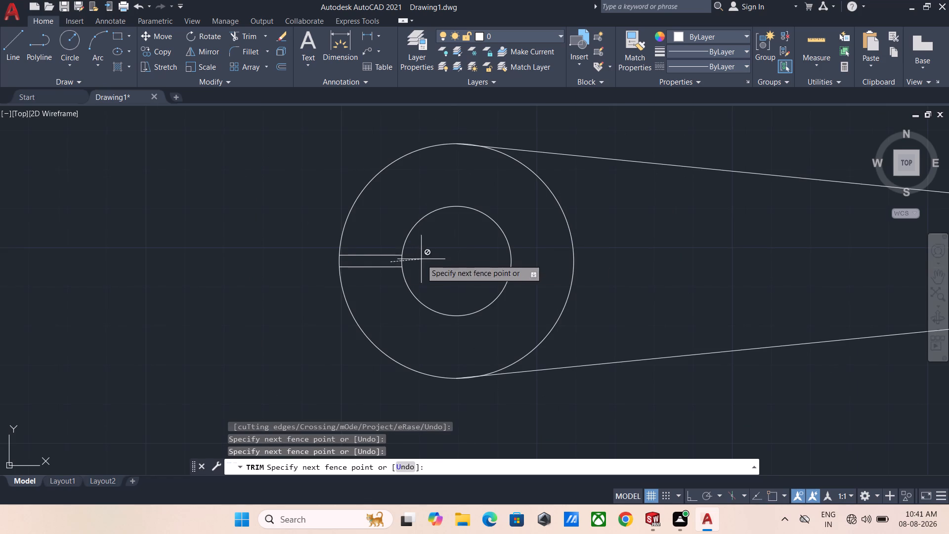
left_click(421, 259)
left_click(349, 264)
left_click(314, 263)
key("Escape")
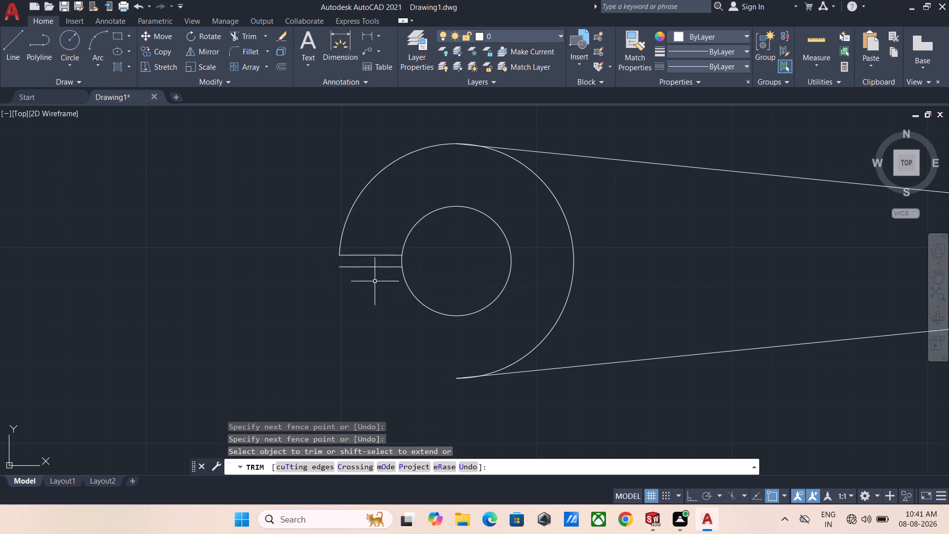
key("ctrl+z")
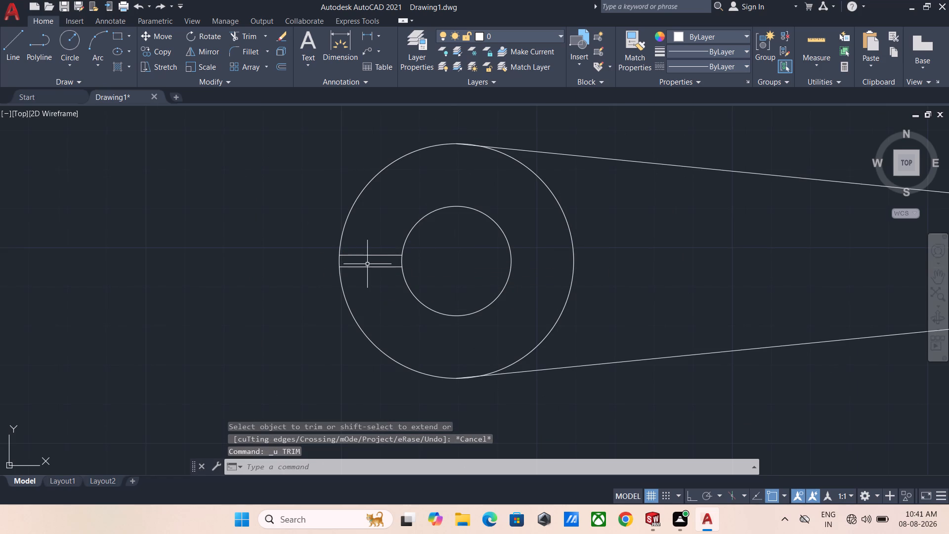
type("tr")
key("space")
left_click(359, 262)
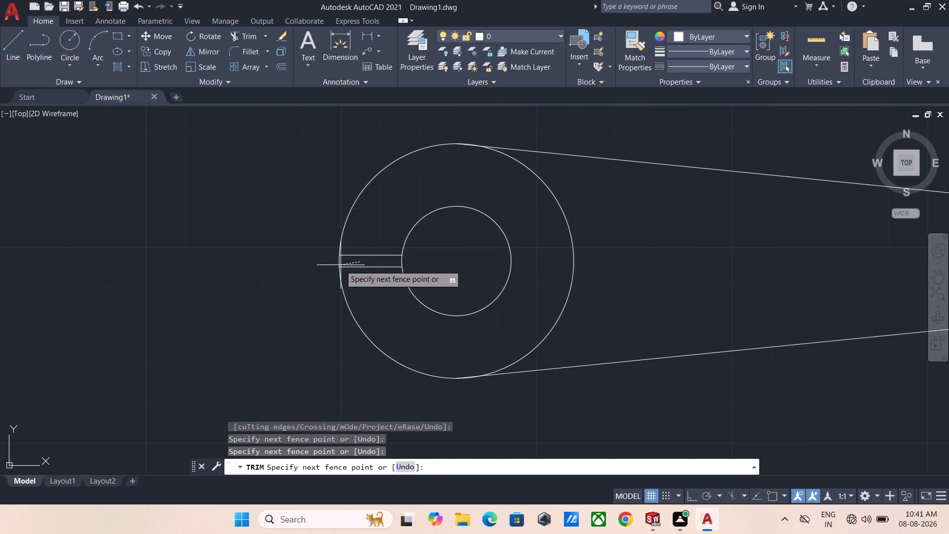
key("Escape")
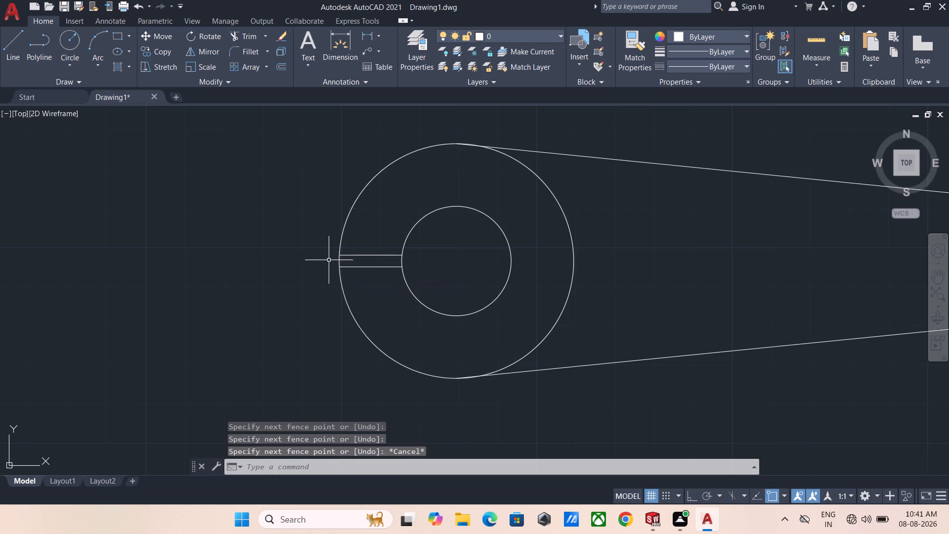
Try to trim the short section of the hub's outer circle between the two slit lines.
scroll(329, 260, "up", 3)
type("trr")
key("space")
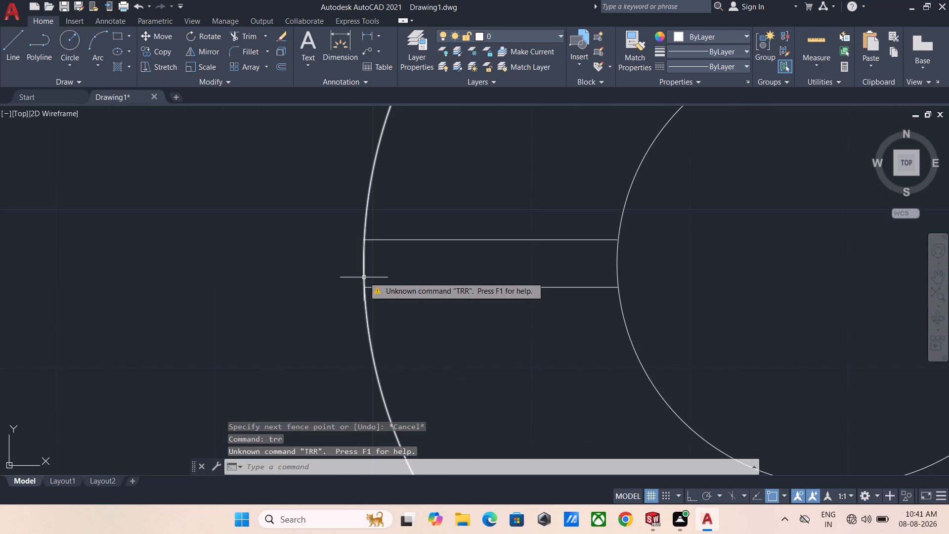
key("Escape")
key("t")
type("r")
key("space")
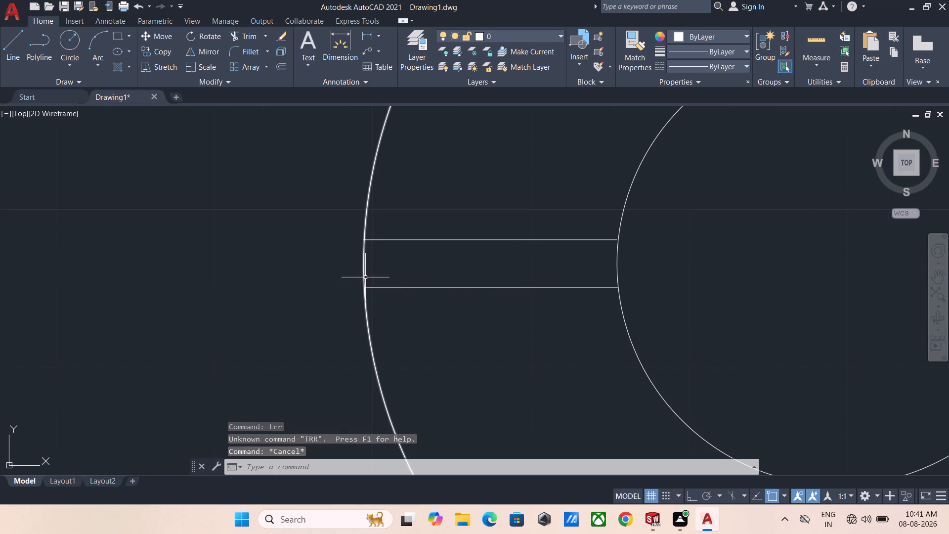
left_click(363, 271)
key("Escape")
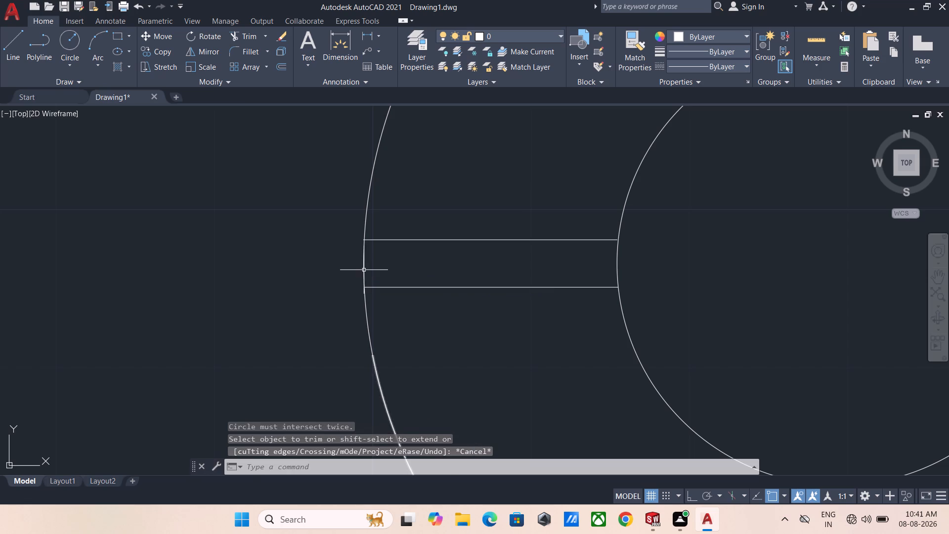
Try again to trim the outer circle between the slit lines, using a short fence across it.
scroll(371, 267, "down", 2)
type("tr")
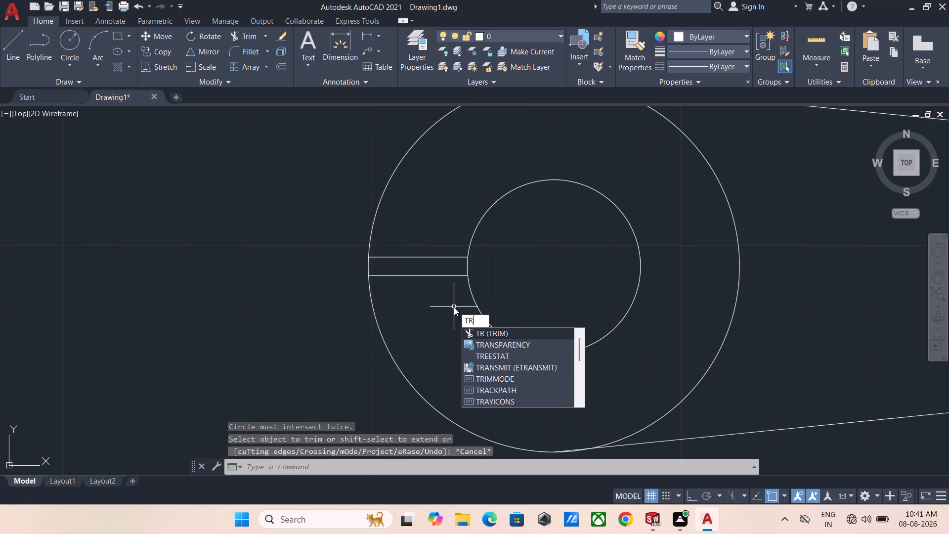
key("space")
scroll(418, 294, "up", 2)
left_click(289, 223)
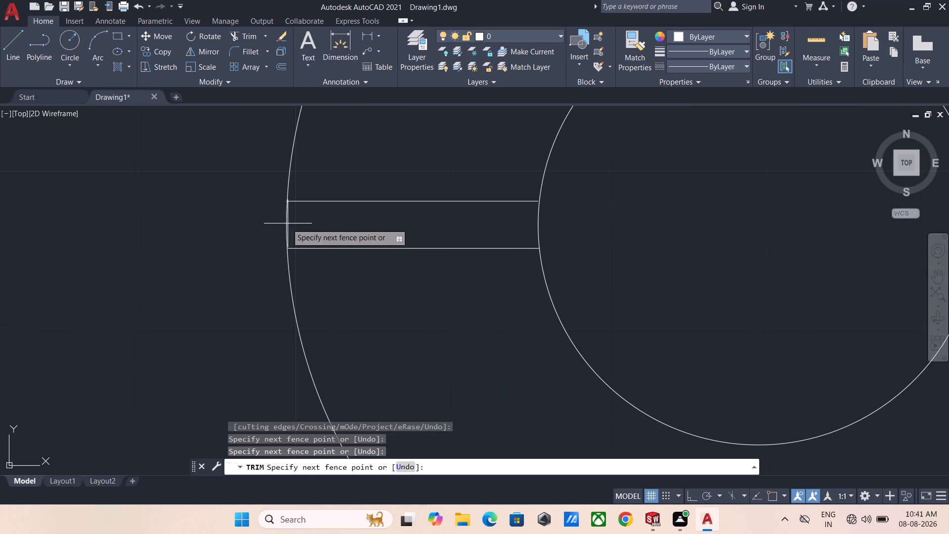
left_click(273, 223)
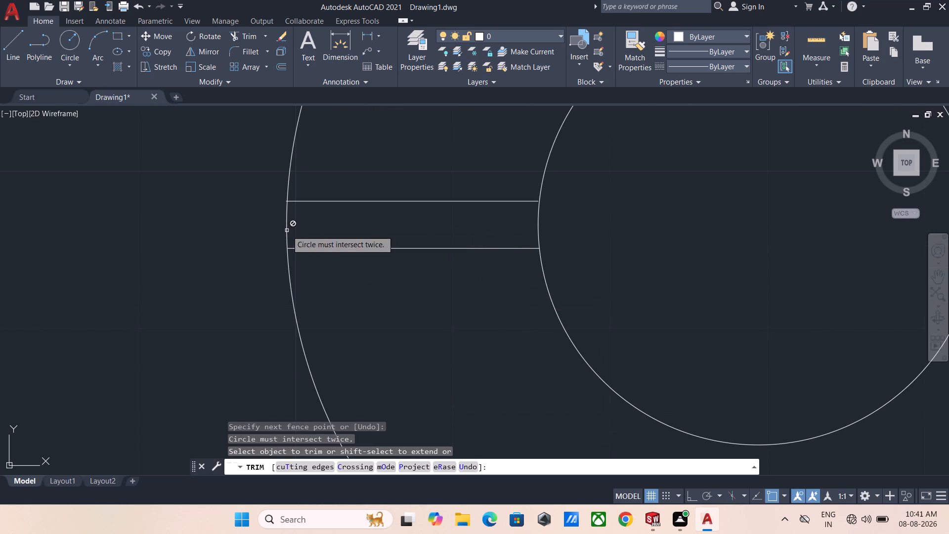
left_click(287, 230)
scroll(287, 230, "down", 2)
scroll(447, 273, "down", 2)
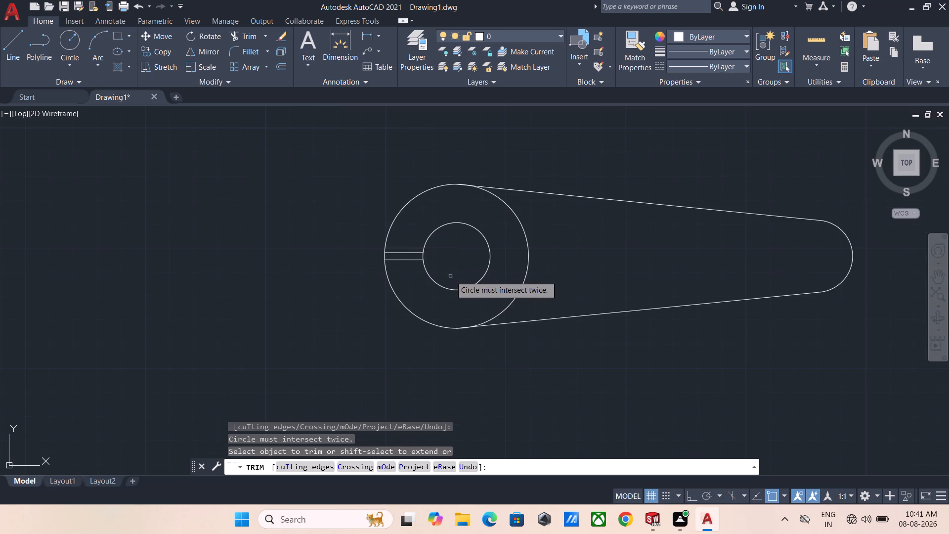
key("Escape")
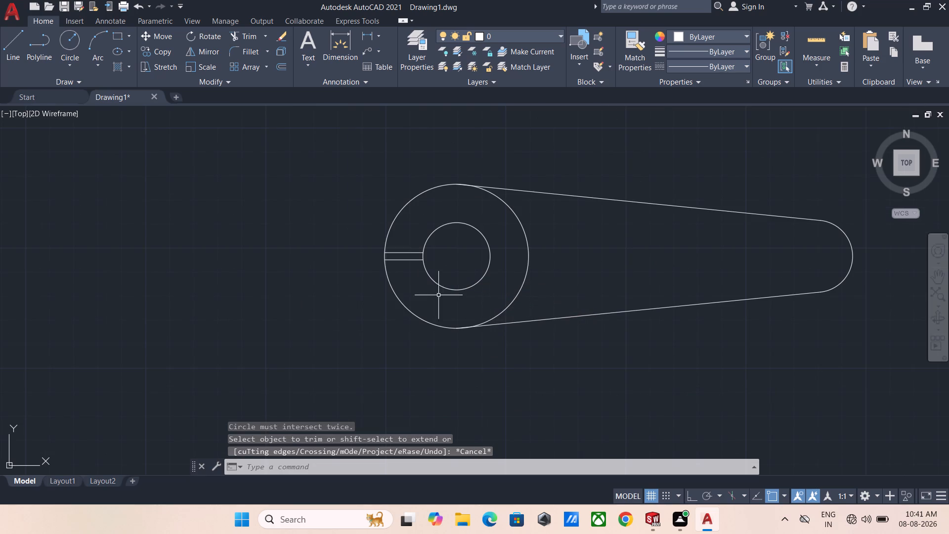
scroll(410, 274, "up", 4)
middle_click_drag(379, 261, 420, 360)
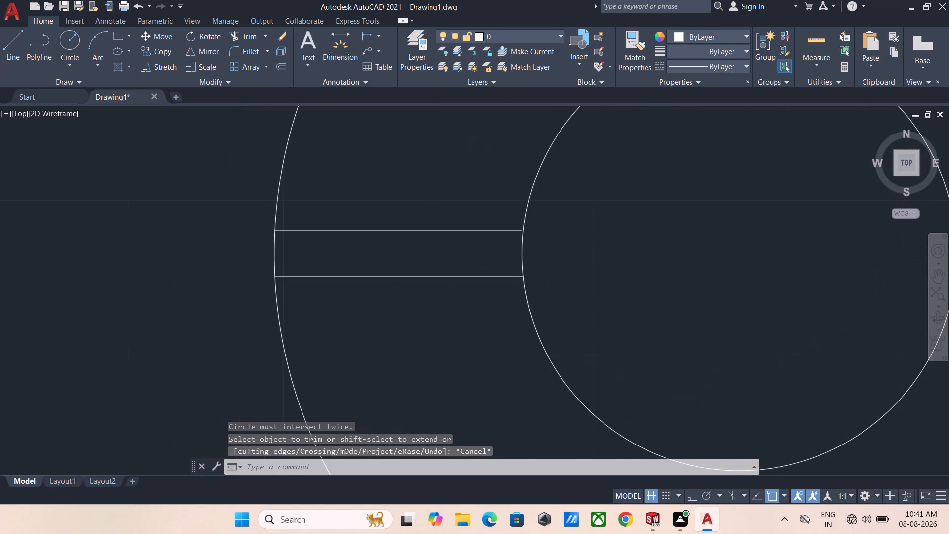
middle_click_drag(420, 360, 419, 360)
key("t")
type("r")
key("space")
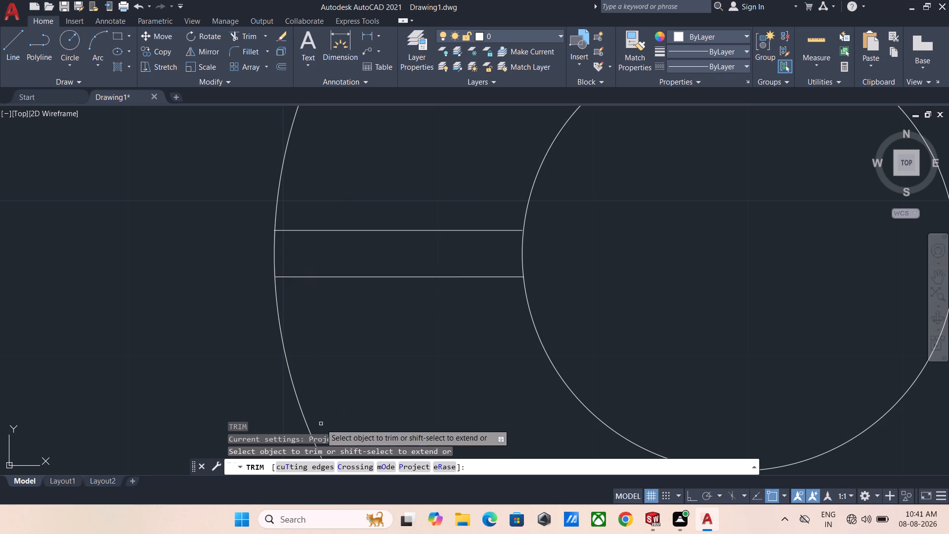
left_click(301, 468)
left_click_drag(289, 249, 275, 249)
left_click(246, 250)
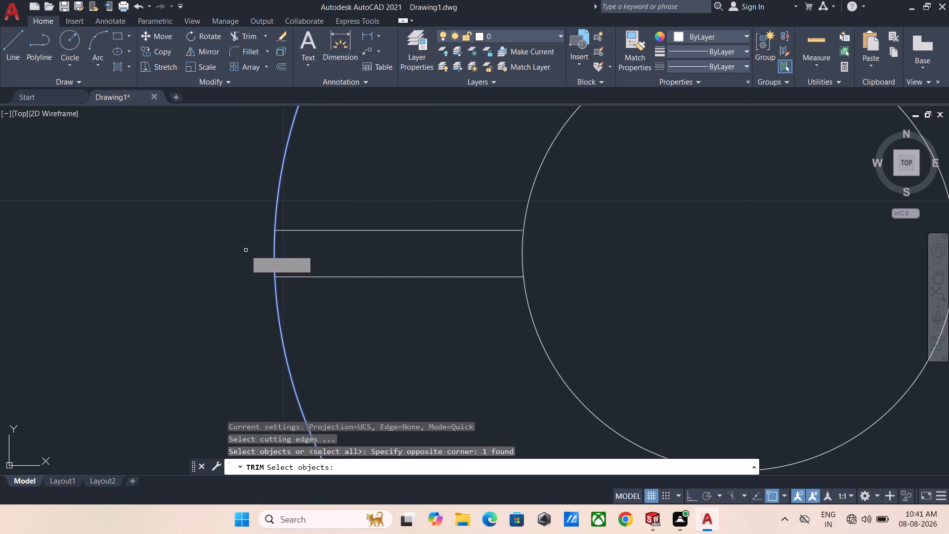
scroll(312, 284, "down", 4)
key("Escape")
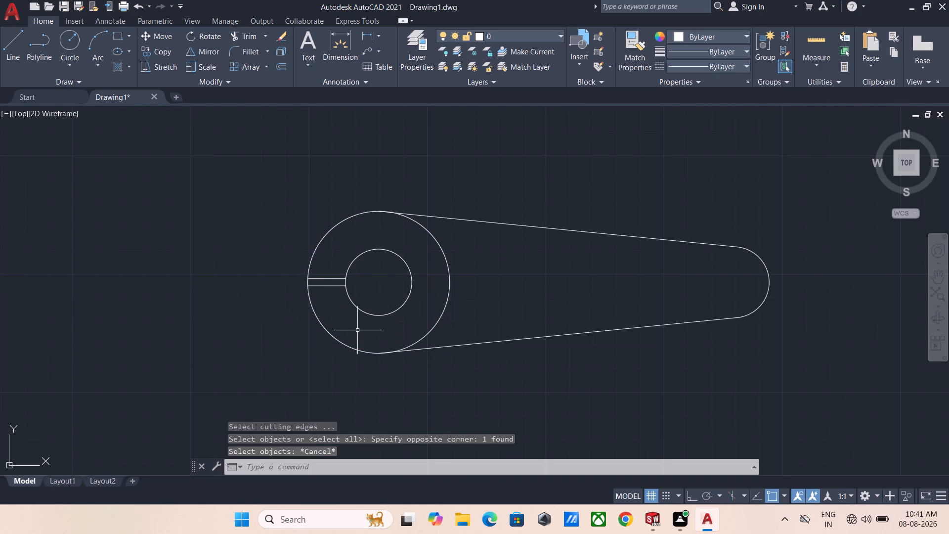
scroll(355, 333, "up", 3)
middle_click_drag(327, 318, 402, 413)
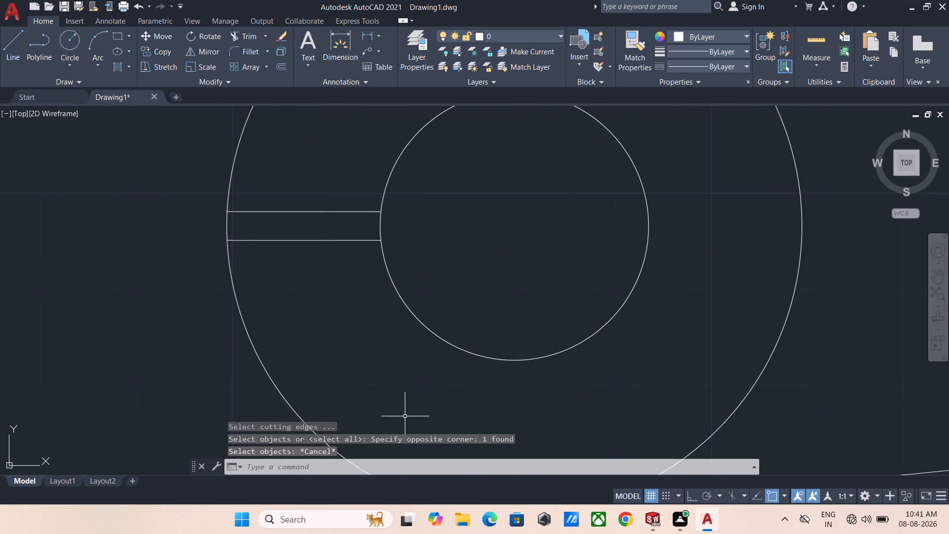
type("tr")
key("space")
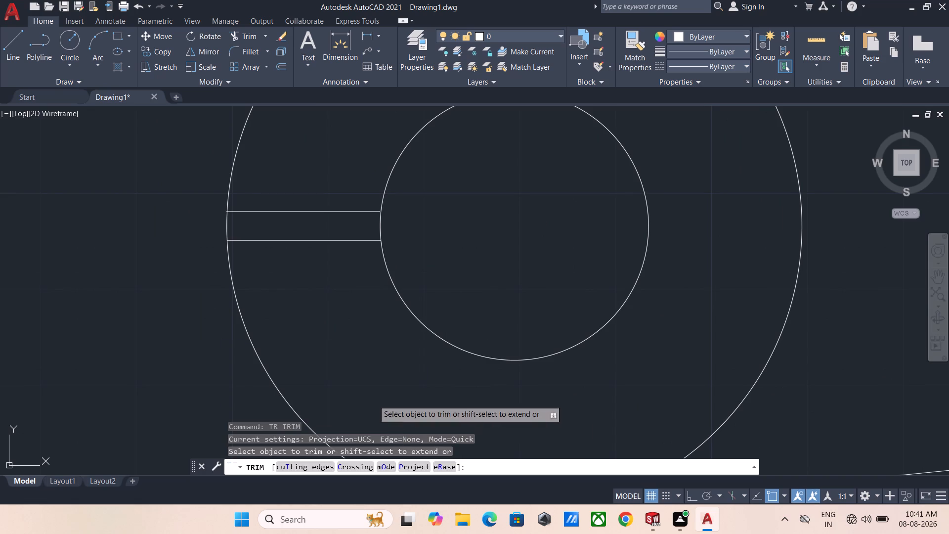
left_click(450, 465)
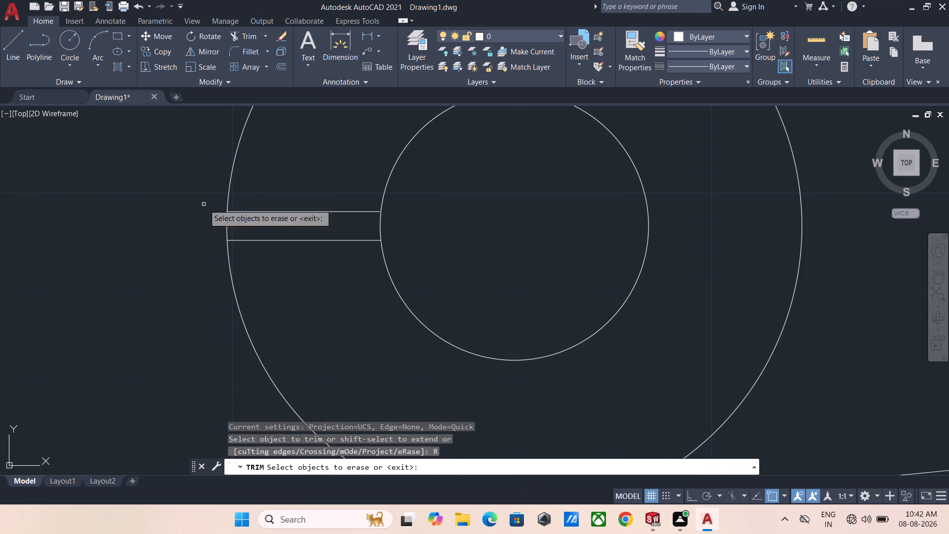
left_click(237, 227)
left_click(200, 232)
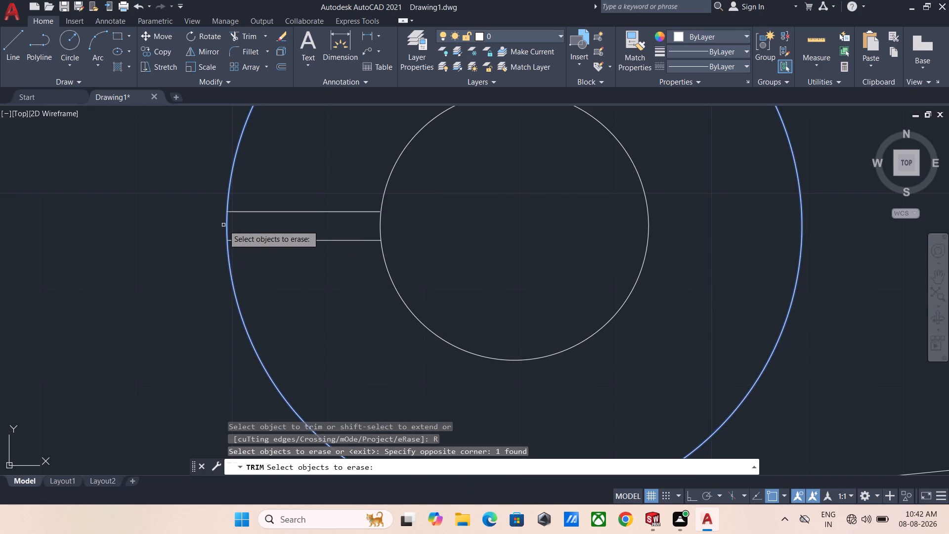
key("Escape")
Erase the hub's outer circle.
scroll(244, 225, "down", 4)
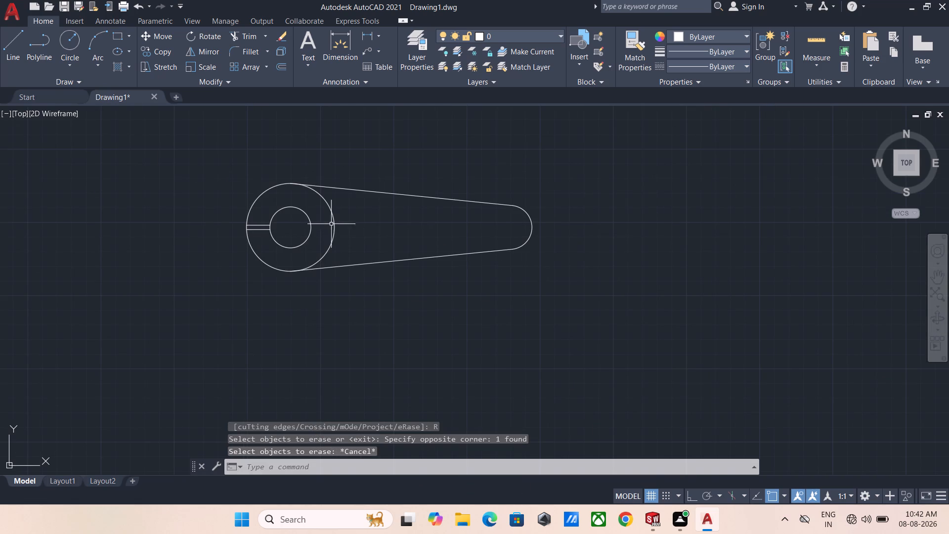
left_click(335, 224)
key("Delete")
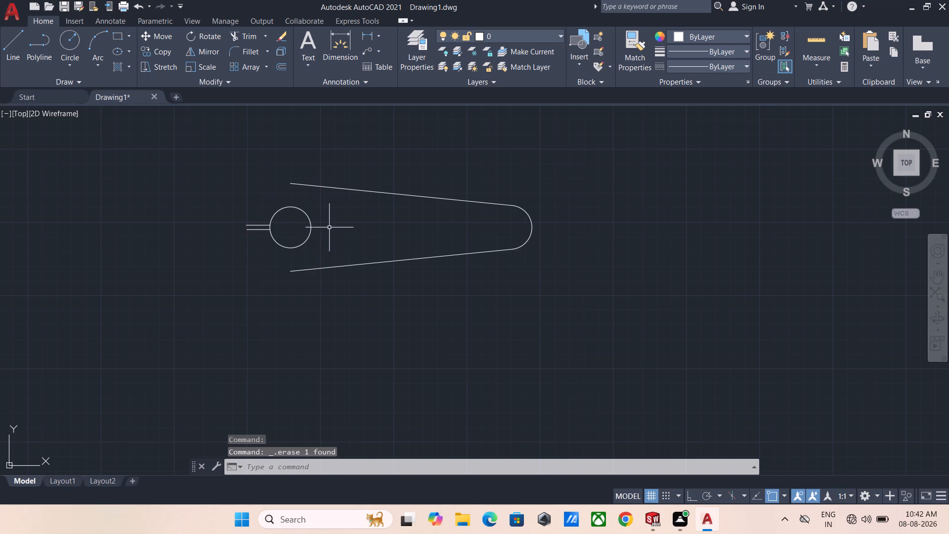
Draw a new outer hub circle of radius 30 centred on the bore.
type("c")
key("space")
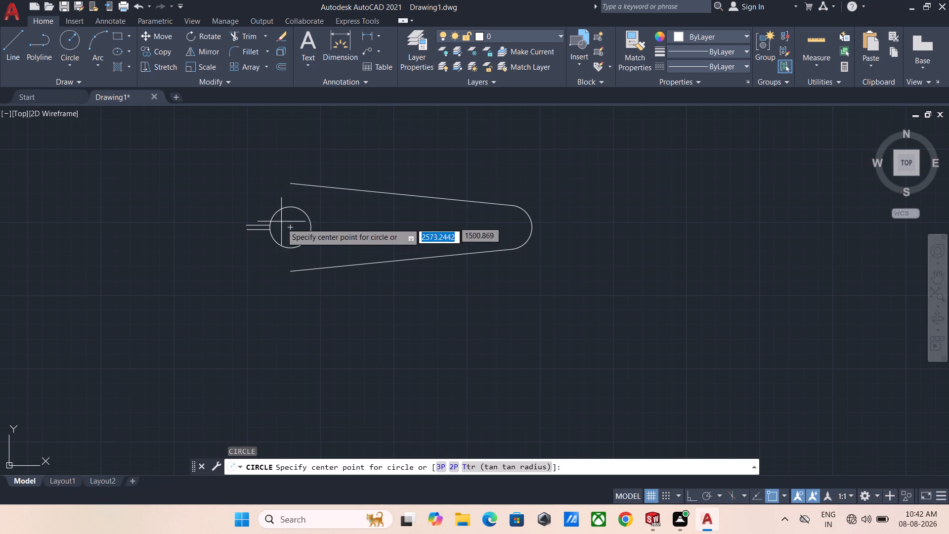
left_click(290, 228)
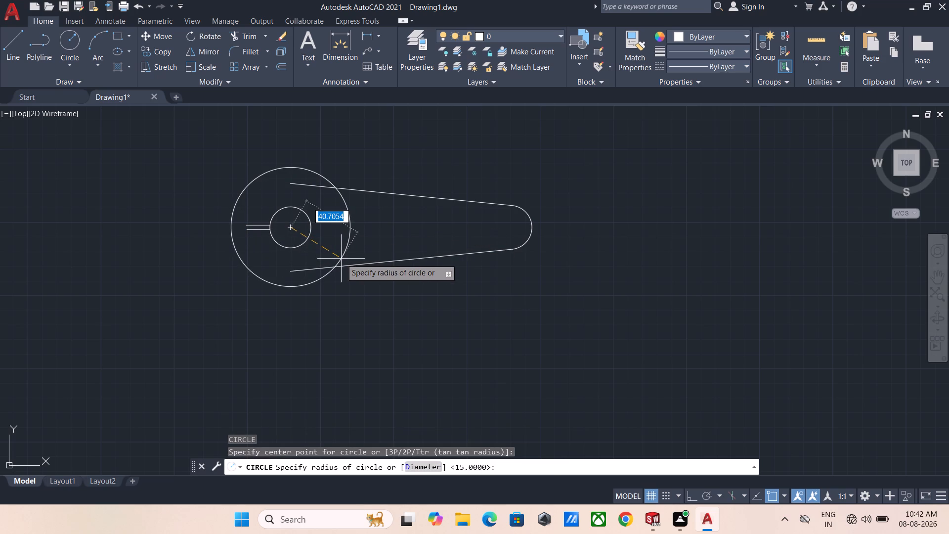
type("30.")
key("Return")
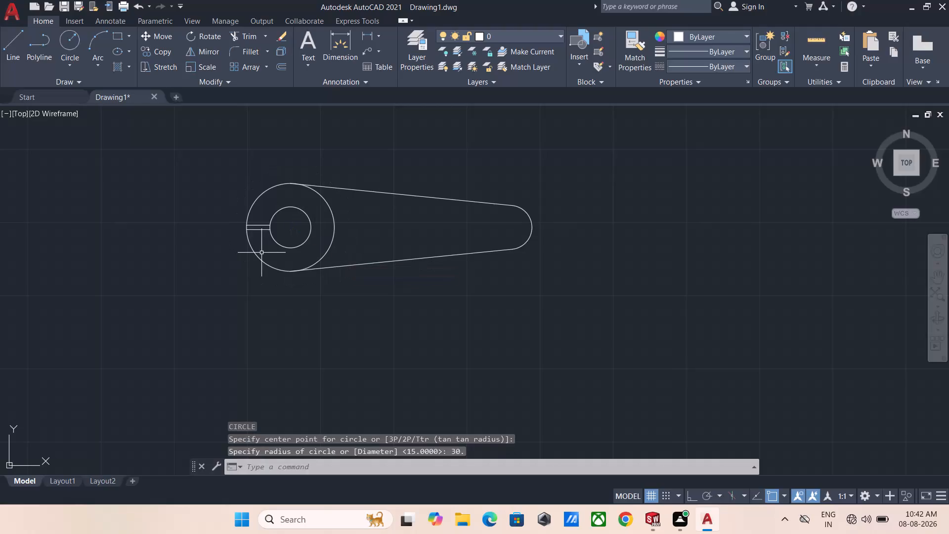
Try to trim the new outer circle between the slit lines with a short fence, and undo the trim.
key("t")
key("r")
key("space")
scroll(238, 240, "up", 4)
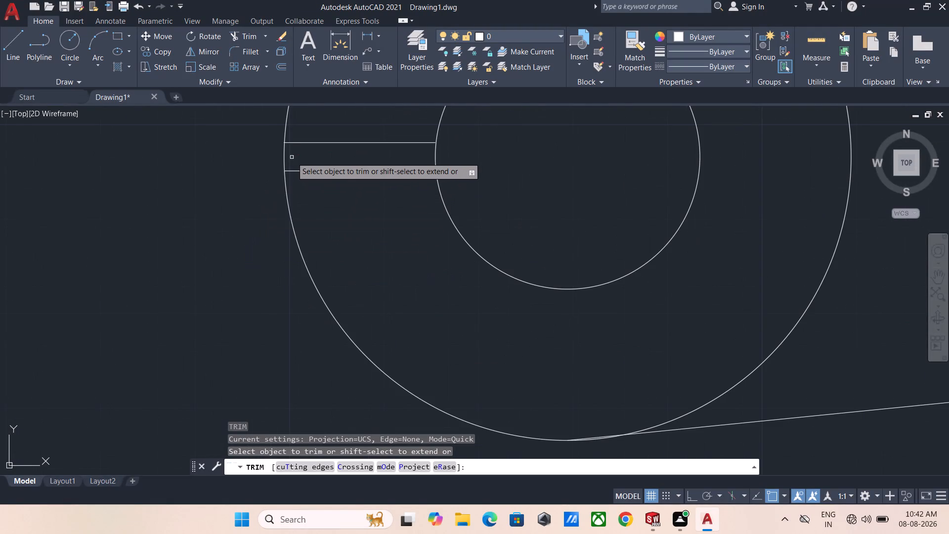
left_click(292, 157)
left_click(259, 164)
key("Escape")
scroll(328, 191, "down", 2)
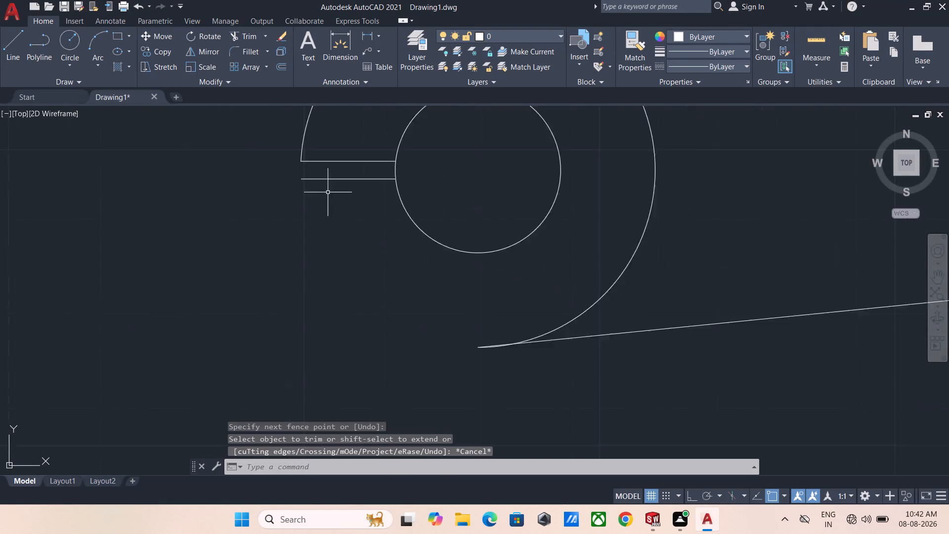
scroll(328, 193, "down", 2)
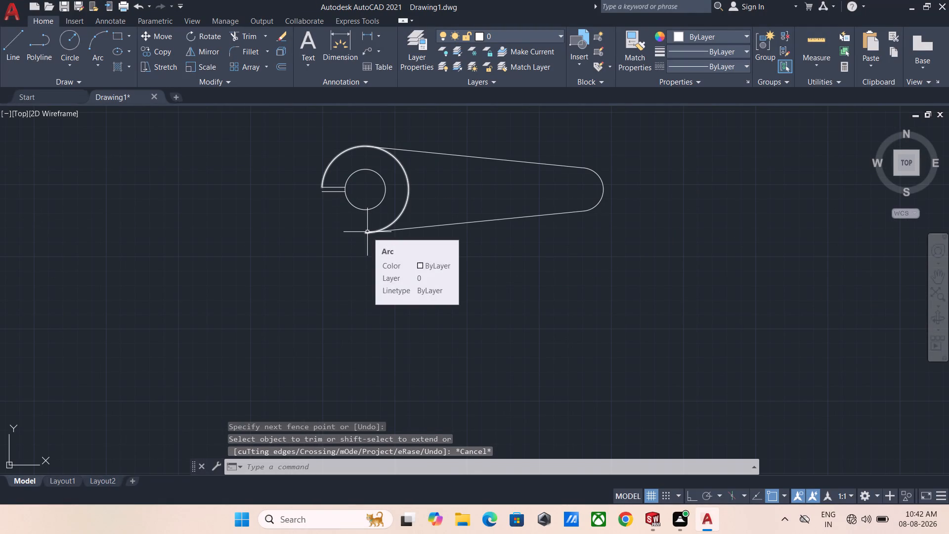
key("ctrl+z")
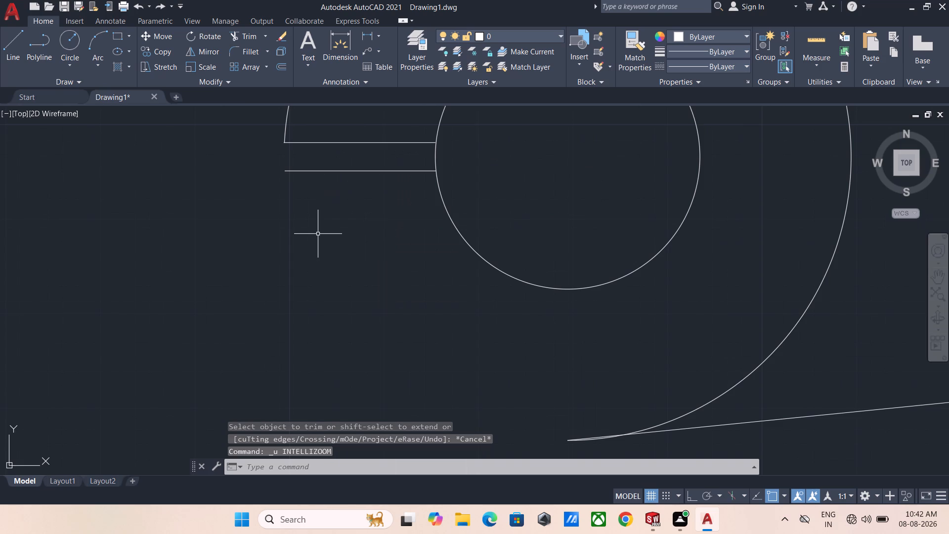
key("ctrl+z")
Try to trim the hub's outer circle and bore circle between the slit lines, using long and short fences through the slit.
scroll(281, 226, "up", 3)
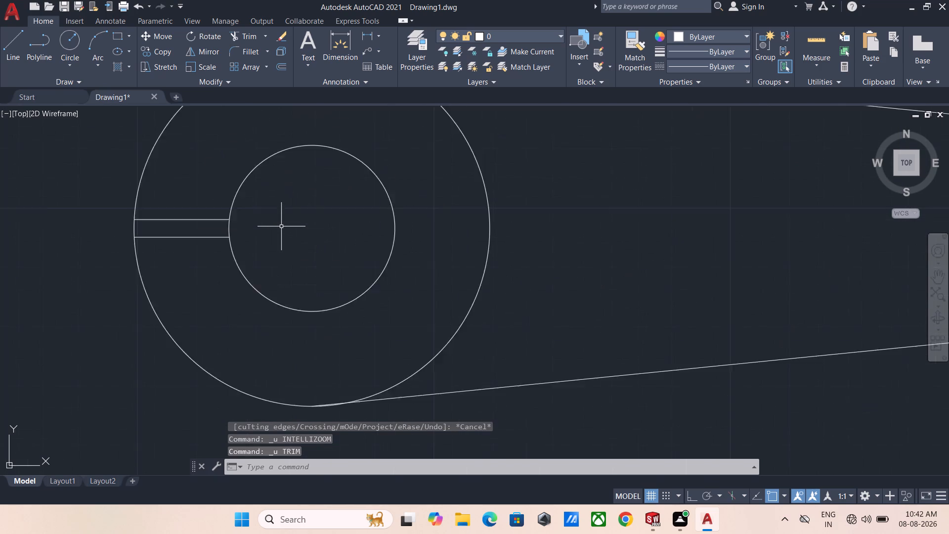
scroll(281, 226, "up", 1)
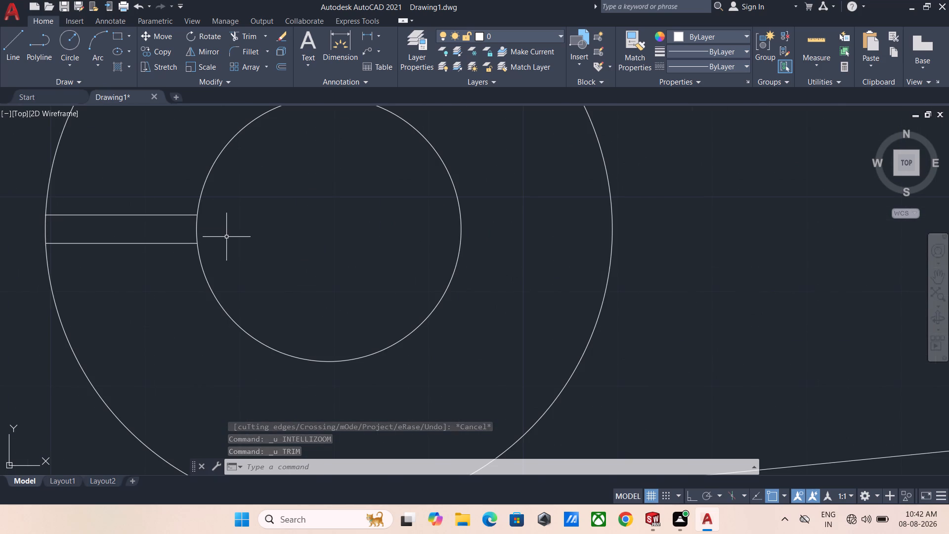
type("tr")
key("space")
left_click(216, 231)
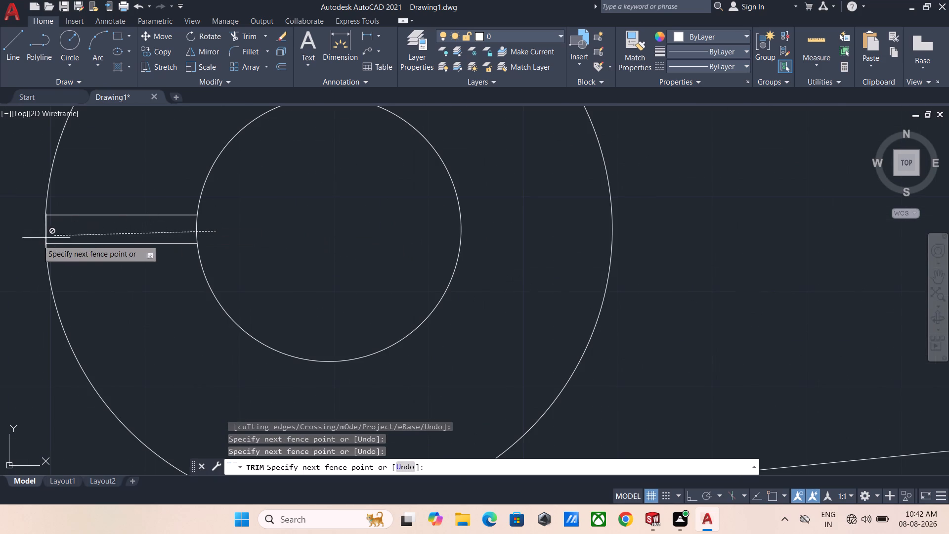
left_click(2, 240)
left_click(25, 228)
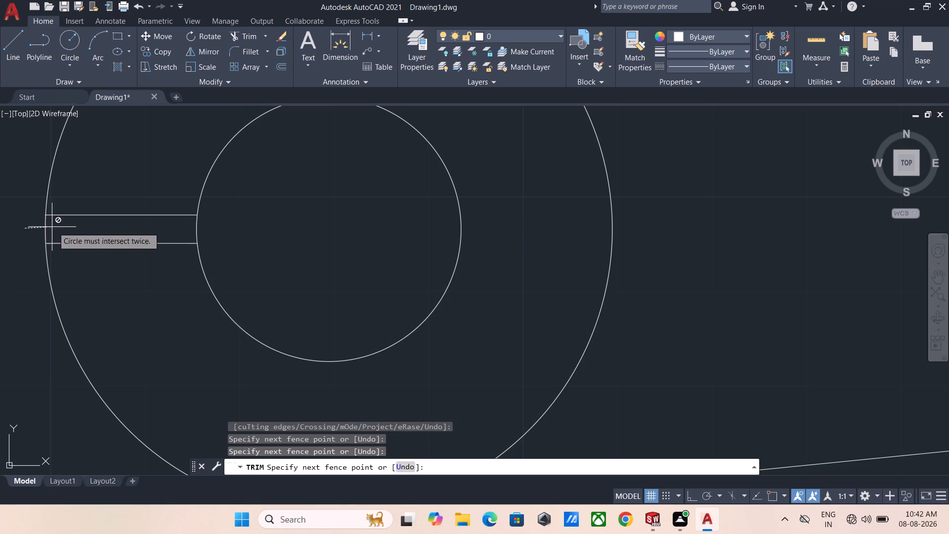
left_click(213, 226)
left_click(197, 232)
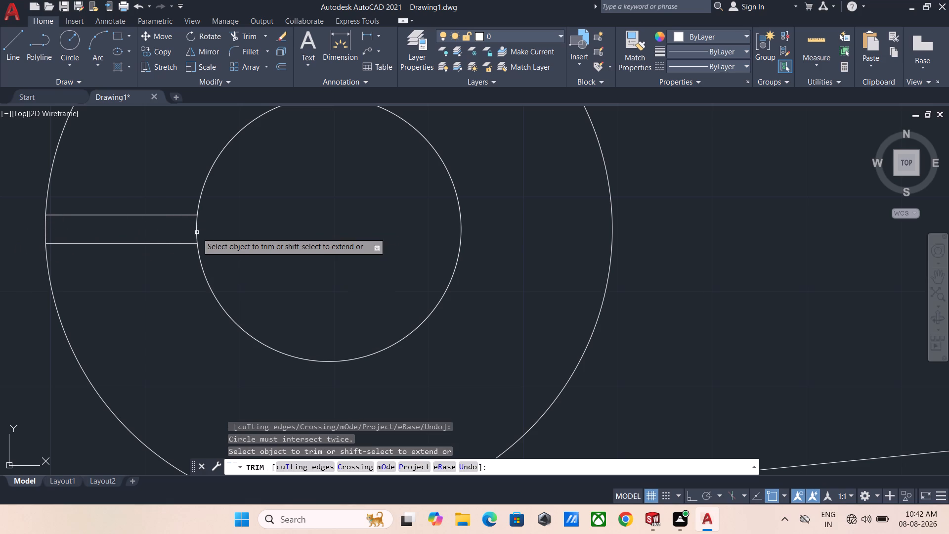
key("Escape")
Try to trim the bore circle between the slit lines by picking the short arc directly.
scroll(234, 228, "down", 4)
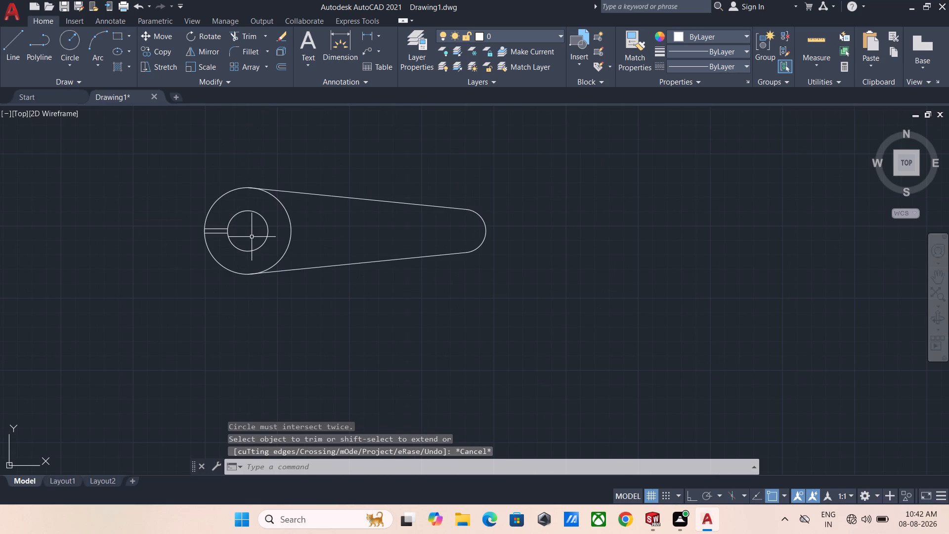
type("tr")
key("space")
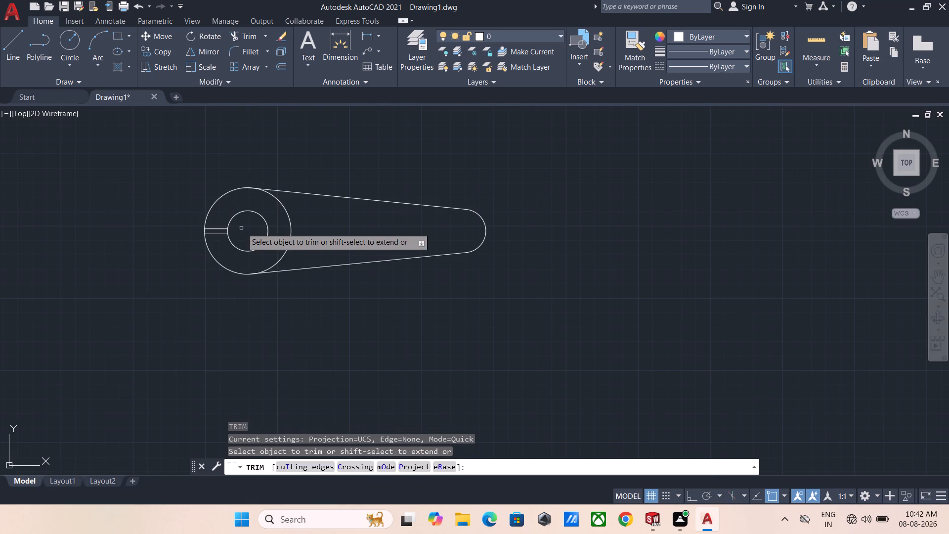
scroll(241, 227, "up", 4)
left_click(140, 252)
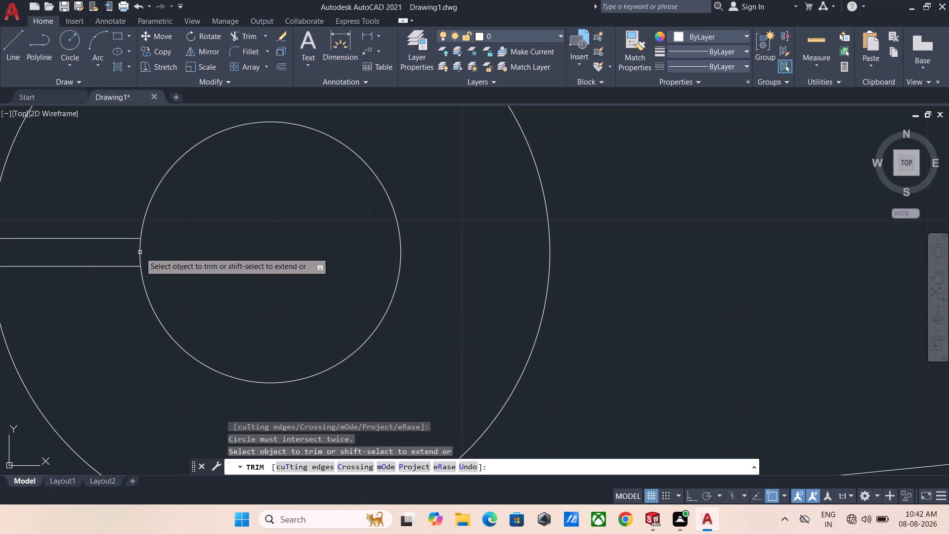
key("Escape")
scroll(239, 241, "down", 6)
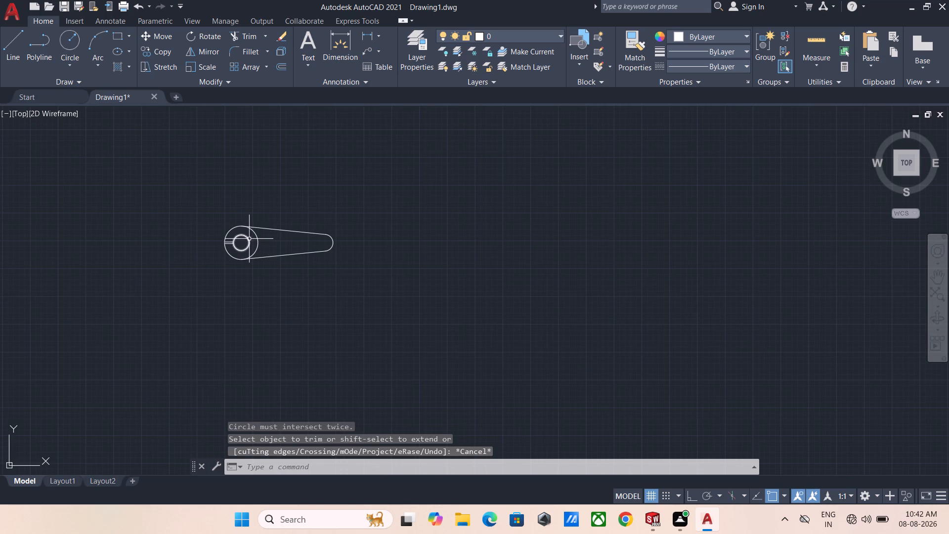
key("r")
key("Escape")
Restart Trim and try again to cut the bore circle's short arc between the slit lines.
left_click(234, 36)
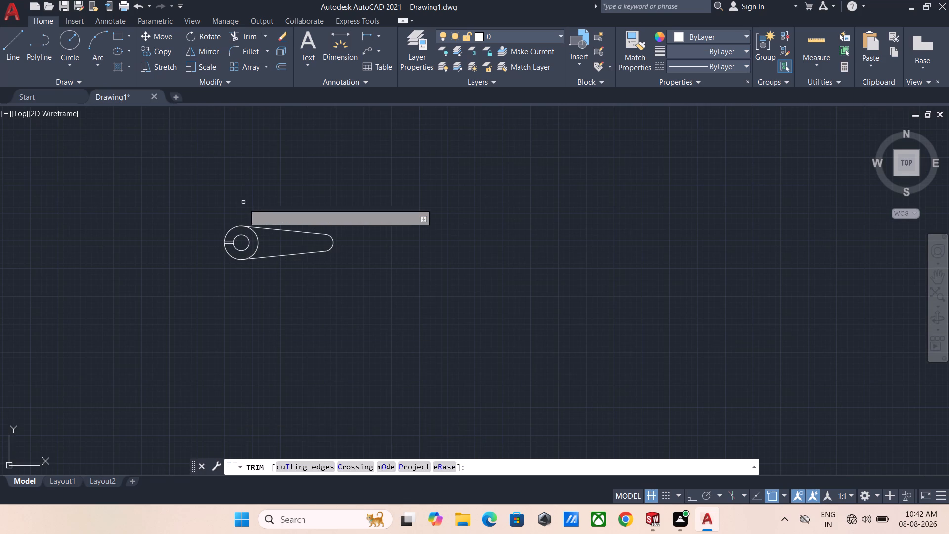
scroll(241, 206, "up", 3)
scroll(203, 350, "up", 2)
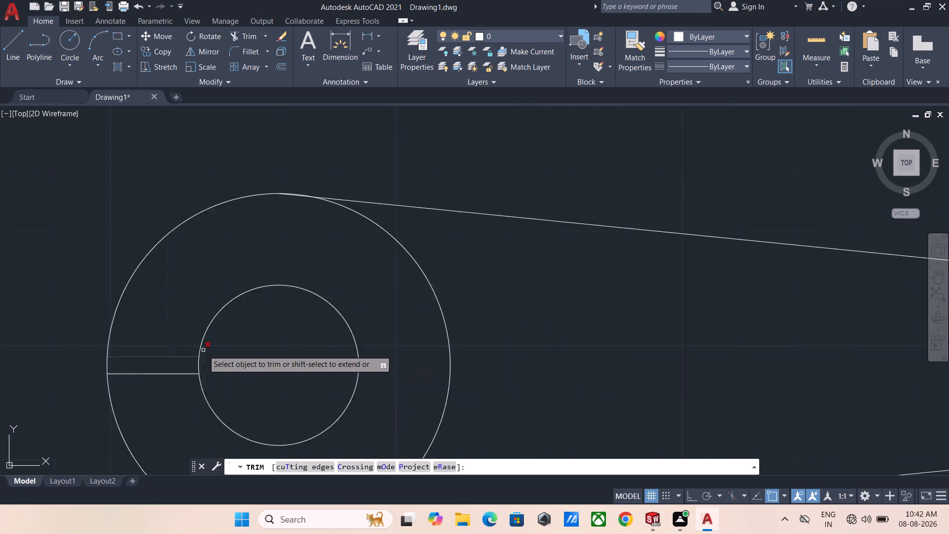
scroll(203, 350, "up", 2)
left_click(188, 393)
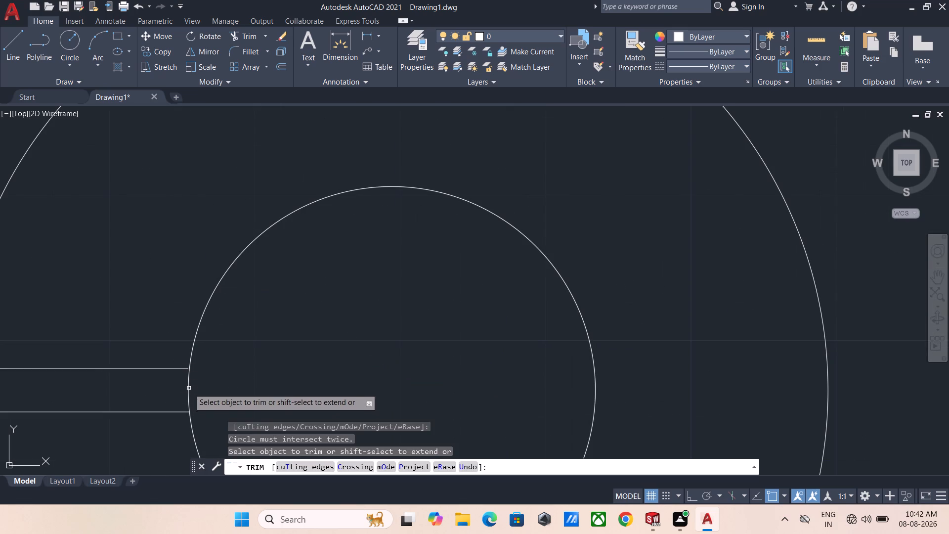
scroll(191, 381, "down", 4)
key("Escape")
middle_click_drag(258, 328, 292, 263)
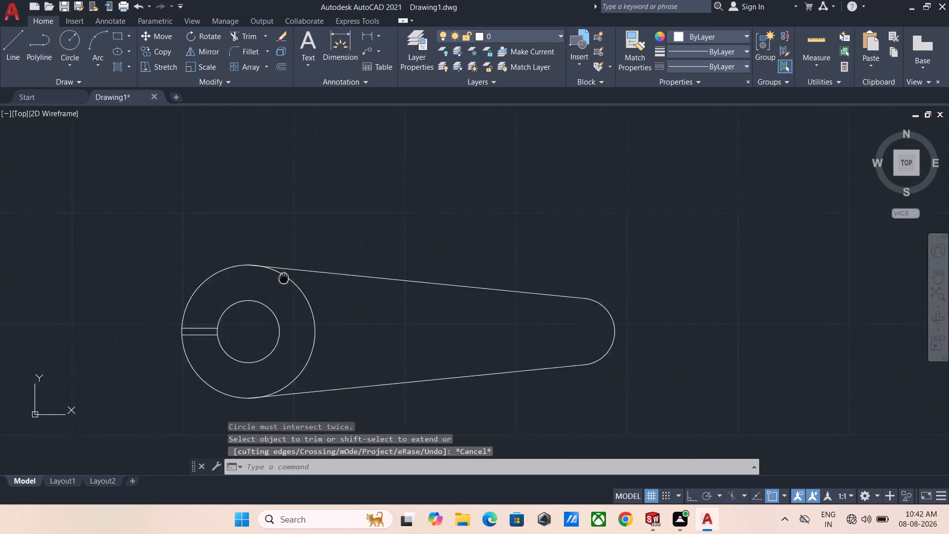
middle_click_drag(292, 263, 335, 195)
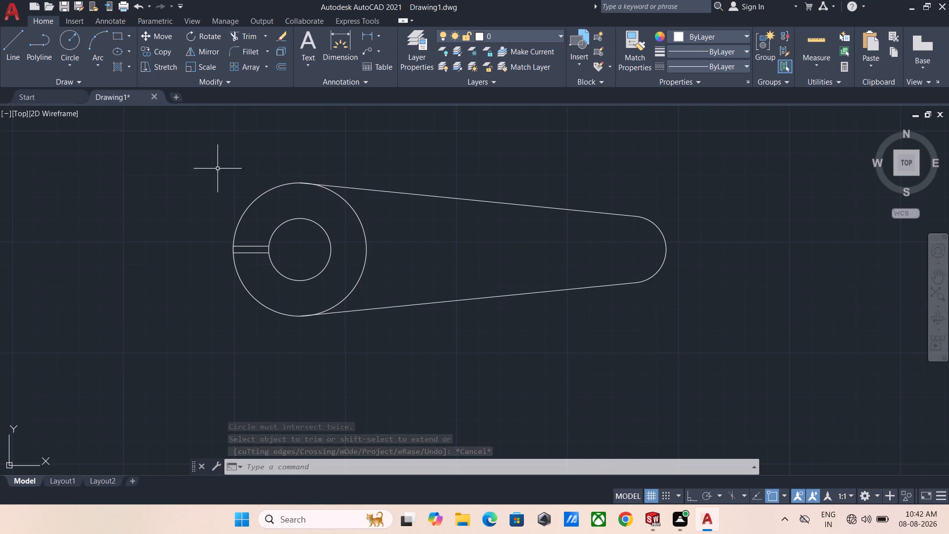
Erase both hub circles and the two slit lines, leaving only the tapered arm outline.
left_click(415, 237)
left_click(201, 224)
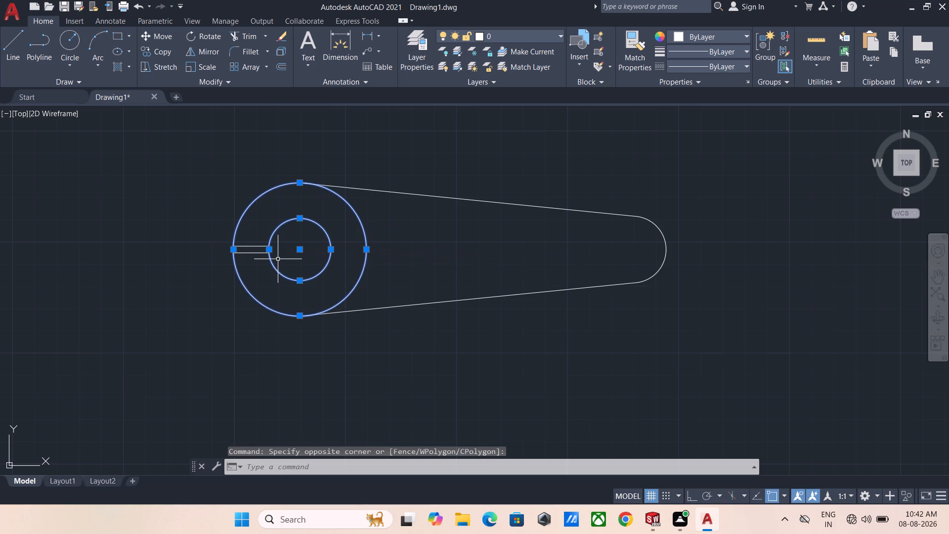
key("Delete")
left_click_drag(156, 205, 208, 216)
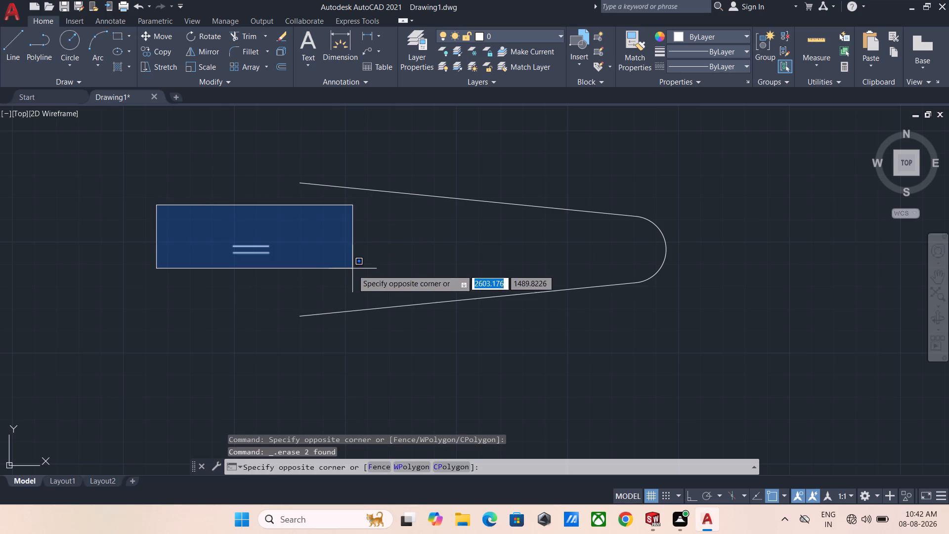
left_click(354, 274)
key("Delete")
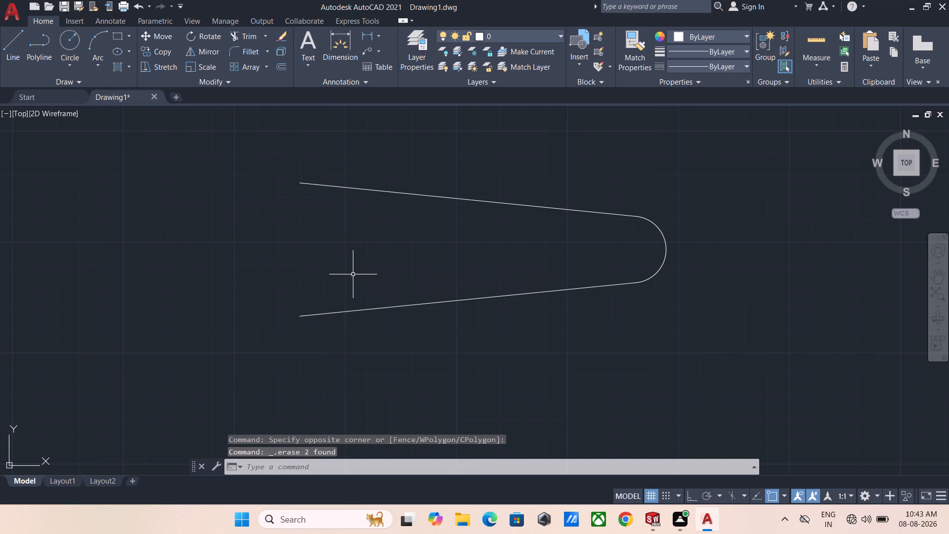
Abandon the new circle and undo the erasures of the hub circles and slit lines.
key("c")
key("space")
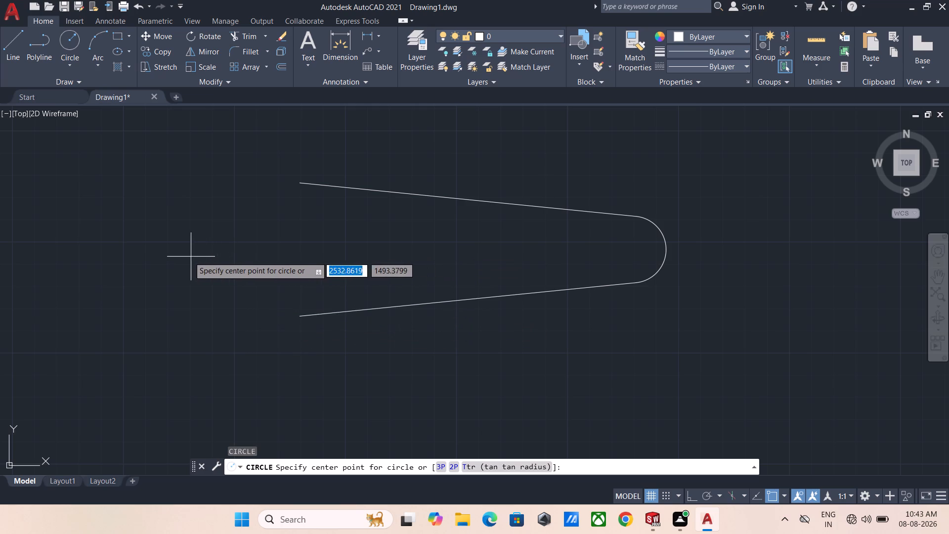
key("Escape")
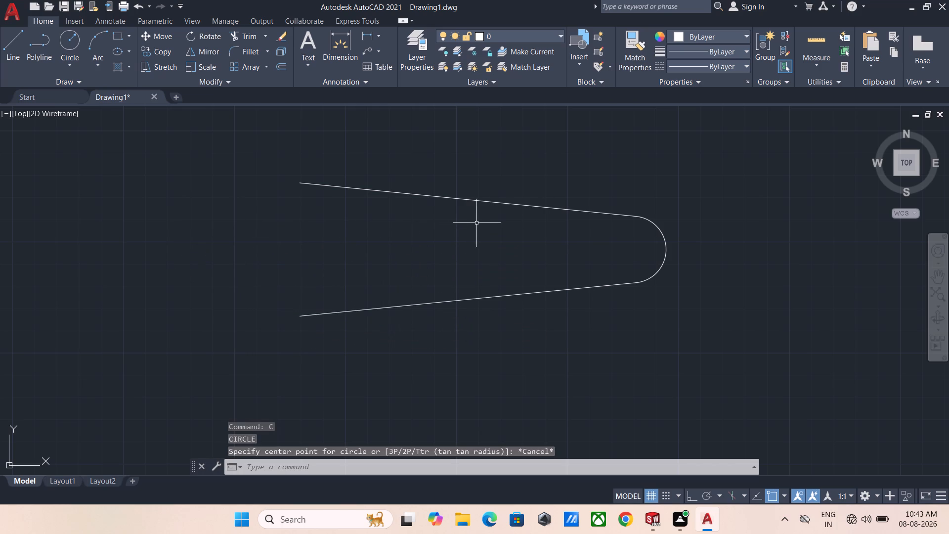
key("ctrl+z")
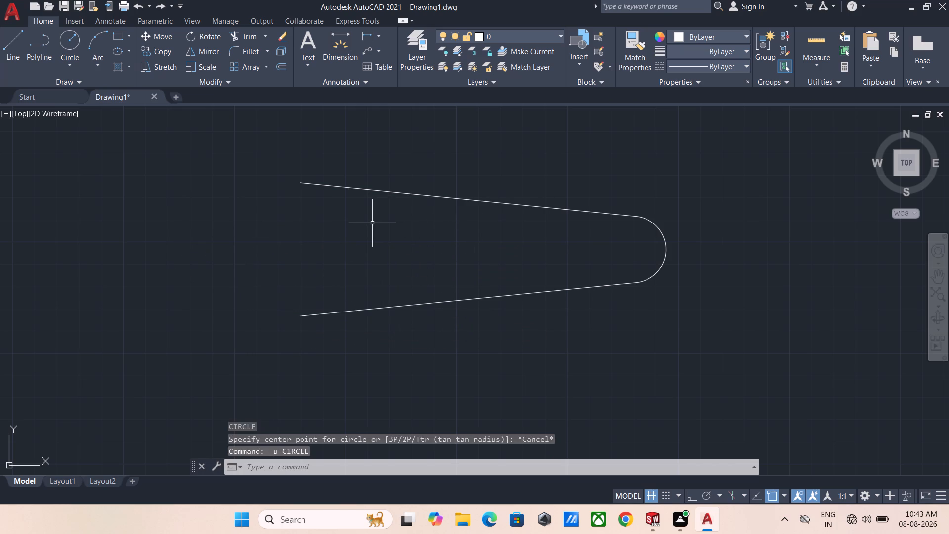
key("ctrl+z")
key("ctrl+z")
Erase the two slit lines between the bore and the hub's outer circle.
left_click(261, 233)
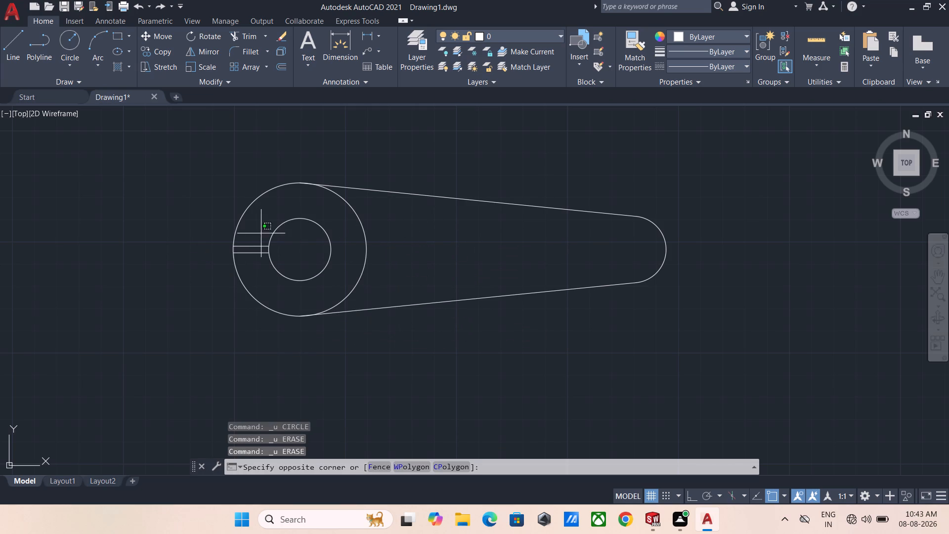
left_click(258, 274)
key("Delete")
Draw a horizontal line from the bore circle's left quadrant to the outer hub circle's left quadrant.
scroll(258, 274, "up", 1)
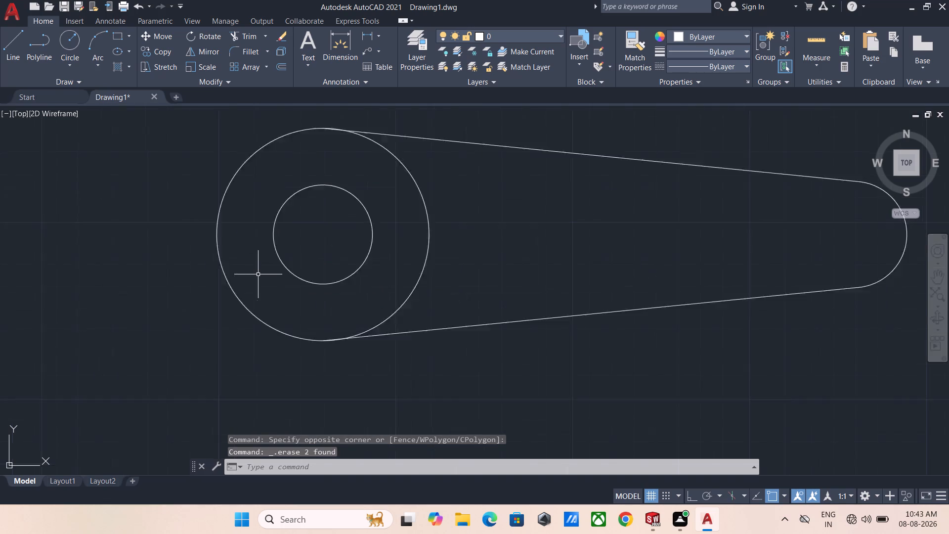
scroll(258, 274, "up", 2)
middle_click_drag(271, 246, 264, 360)
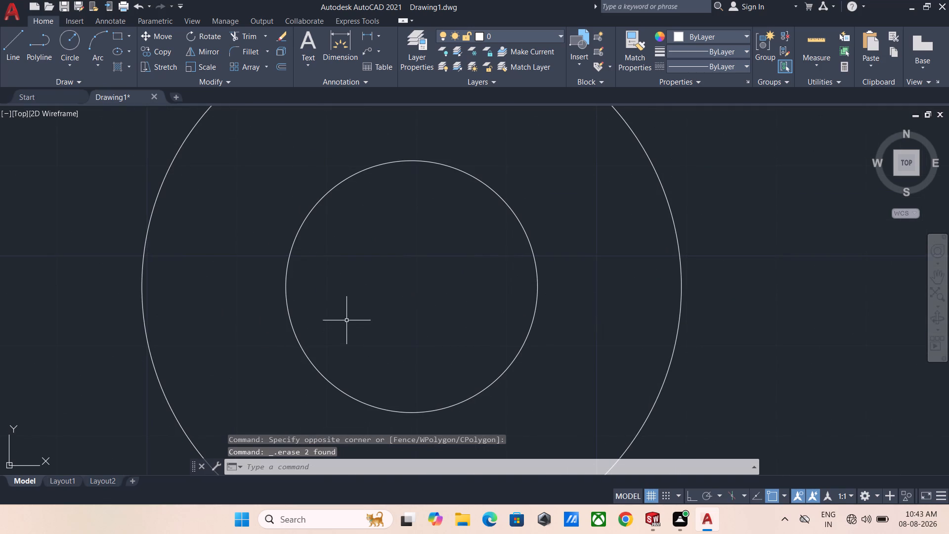
key("l")
key("space")
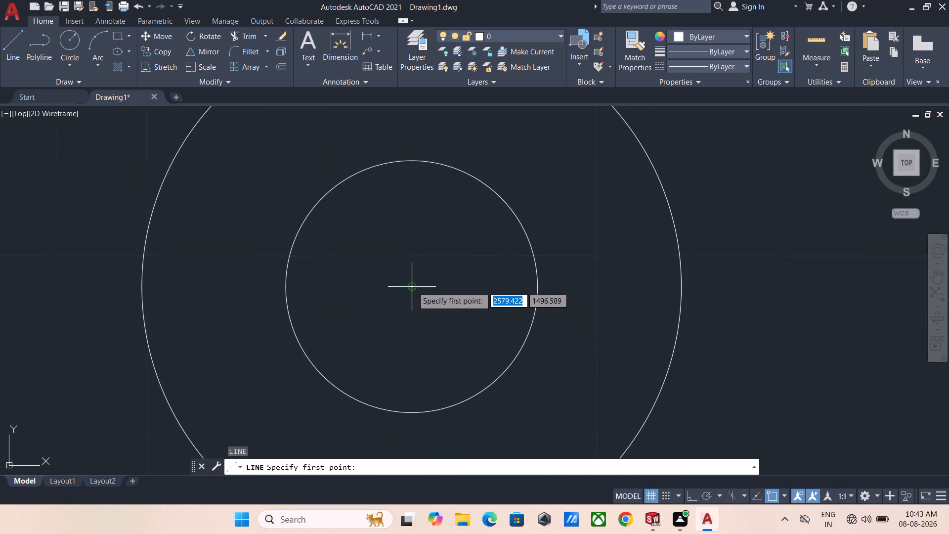
left_click_drag(285, 287, 280, 287)
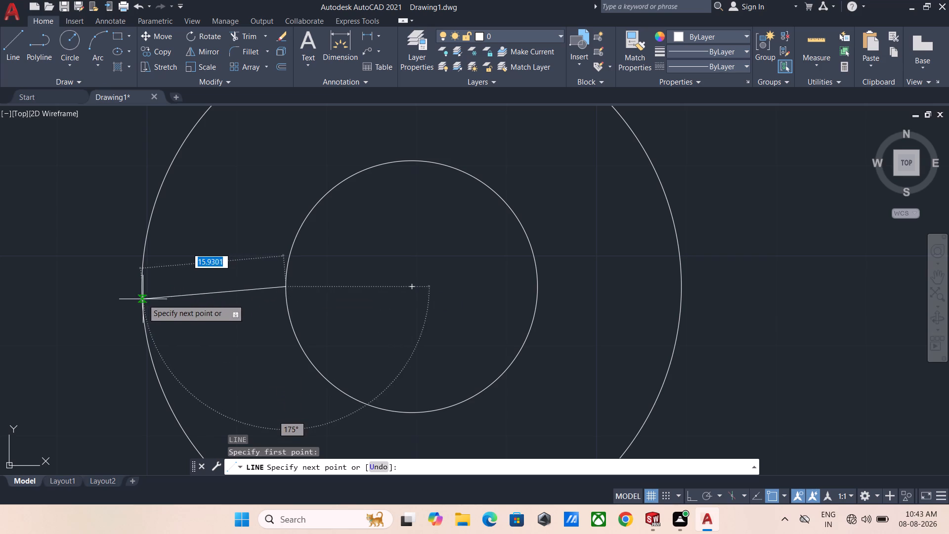
left_click(144, 287)
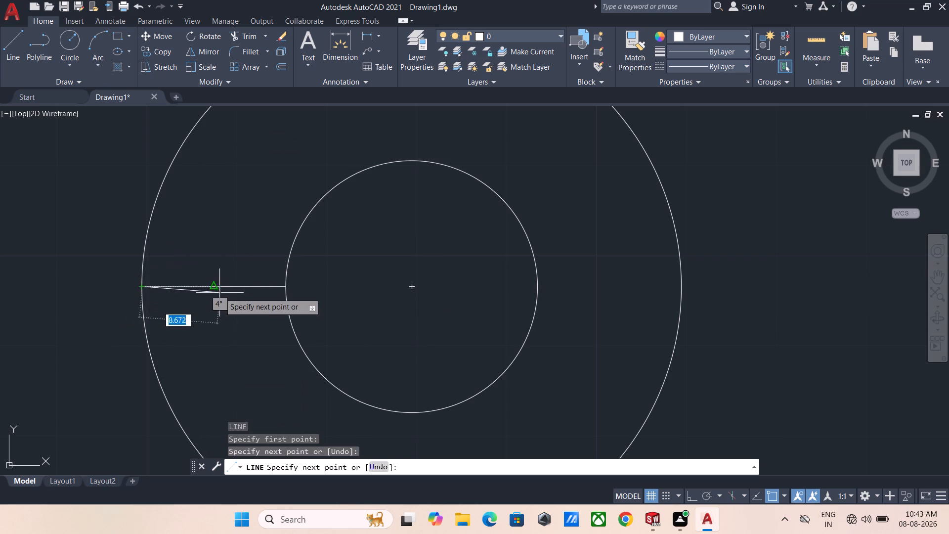
key("Escape")
Copy the horizontal line 1.5 above and 1.5 below itself as the new slit edges.
key("c")
key("o")
key("space")
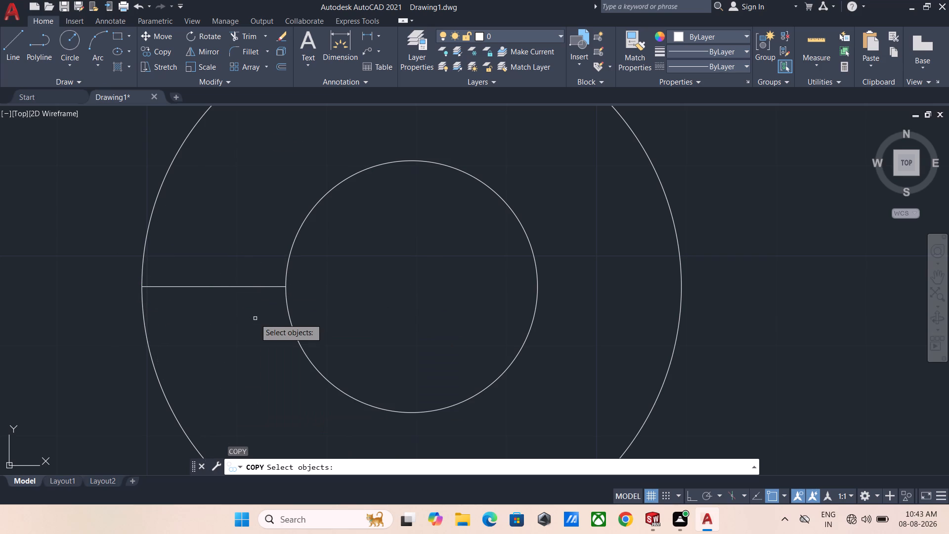
left_click(251, 287)
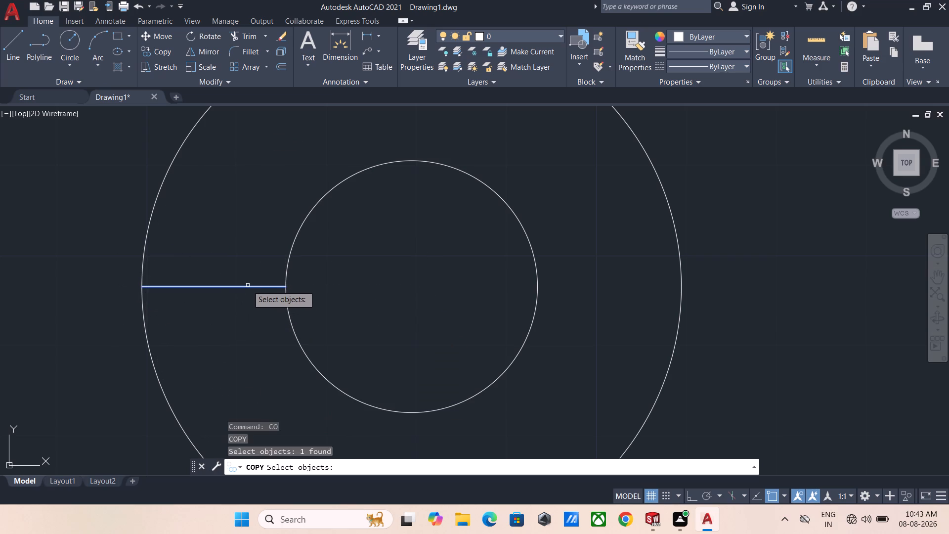
key("Return")
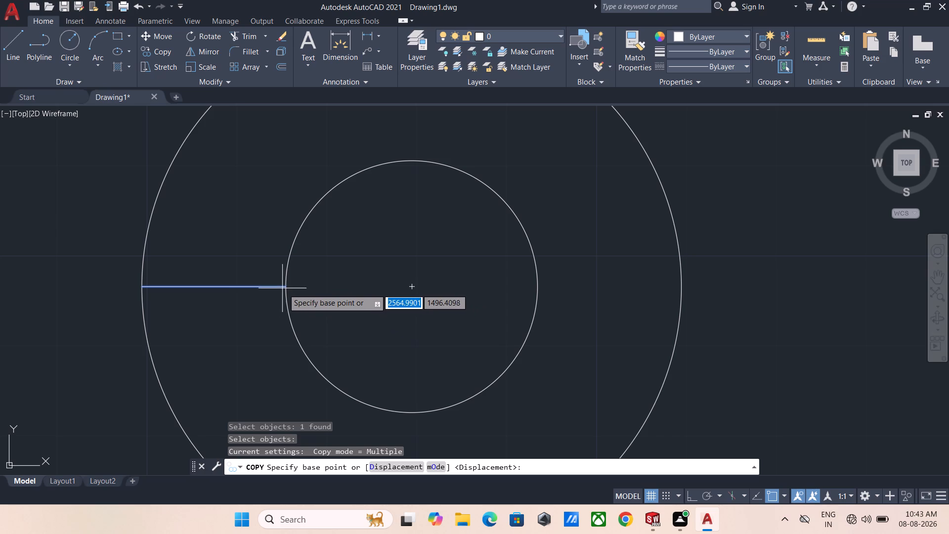
left_click(284, 289)
type("1.5")
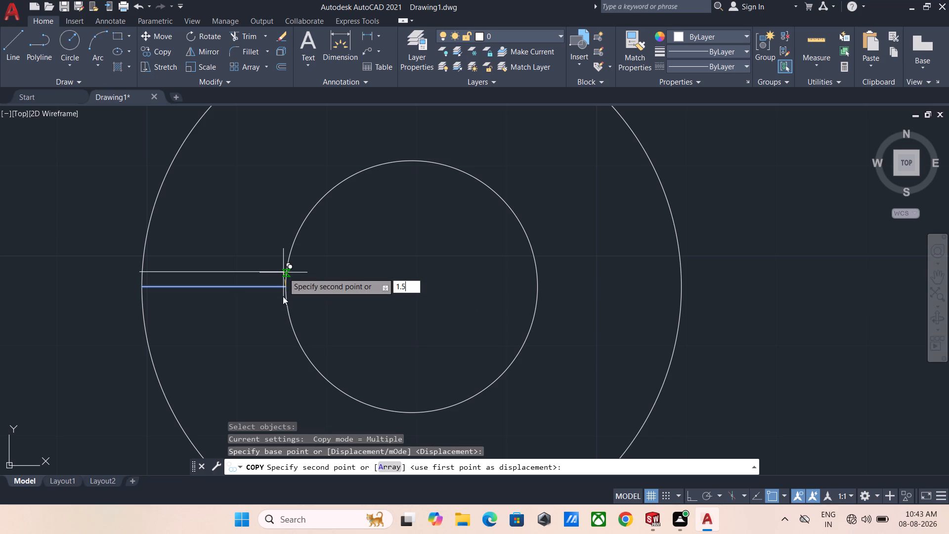
key("Return")
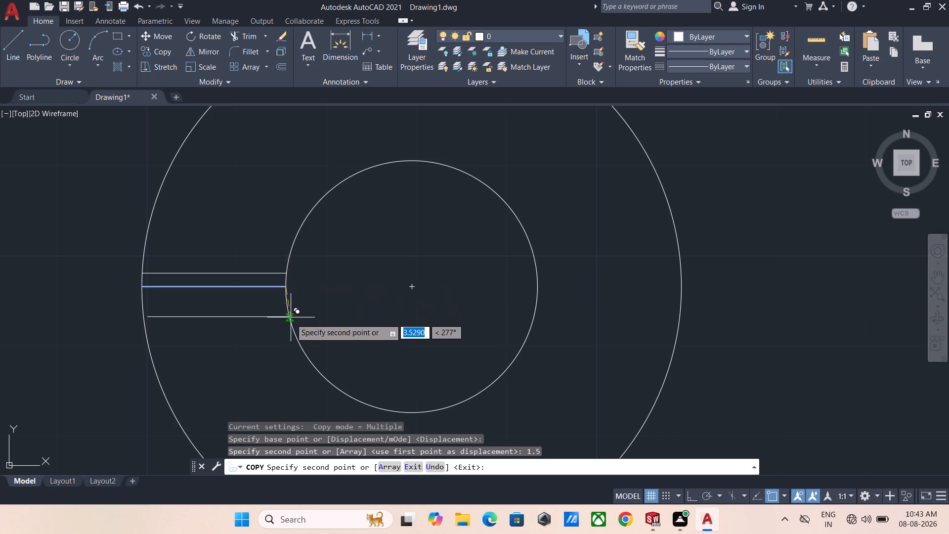
type("1.5")
key("Return")
key("Escape")
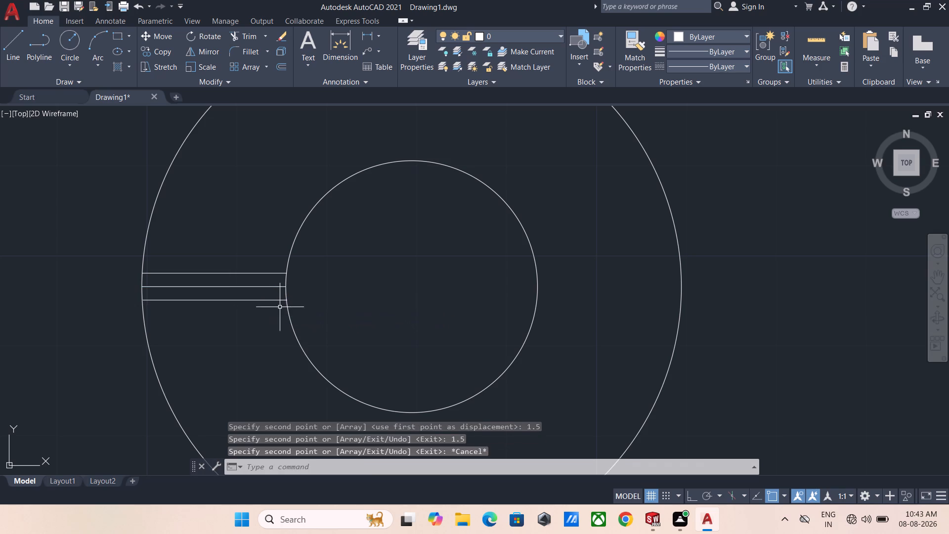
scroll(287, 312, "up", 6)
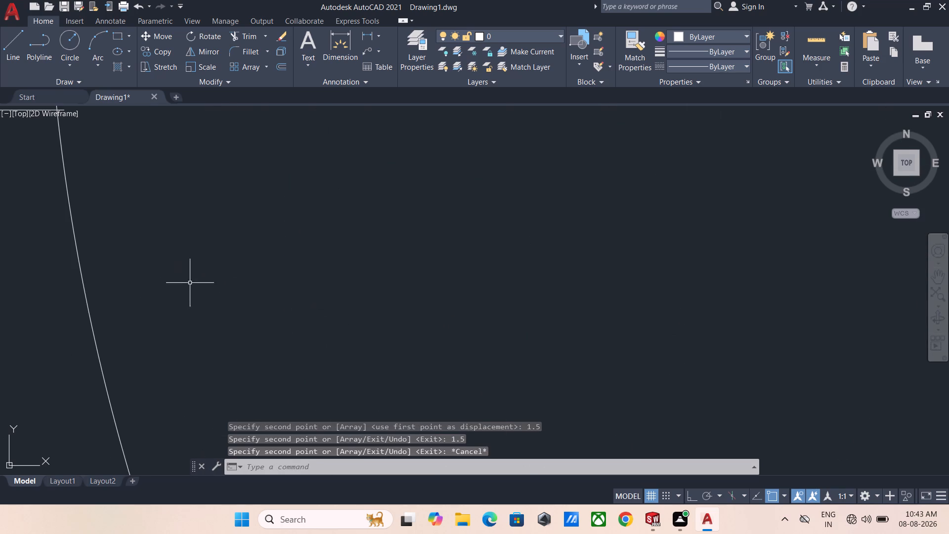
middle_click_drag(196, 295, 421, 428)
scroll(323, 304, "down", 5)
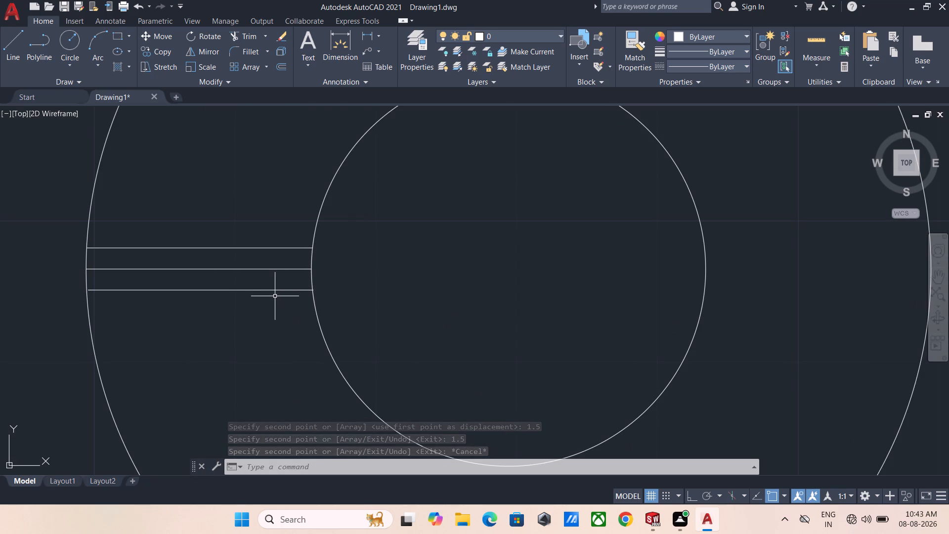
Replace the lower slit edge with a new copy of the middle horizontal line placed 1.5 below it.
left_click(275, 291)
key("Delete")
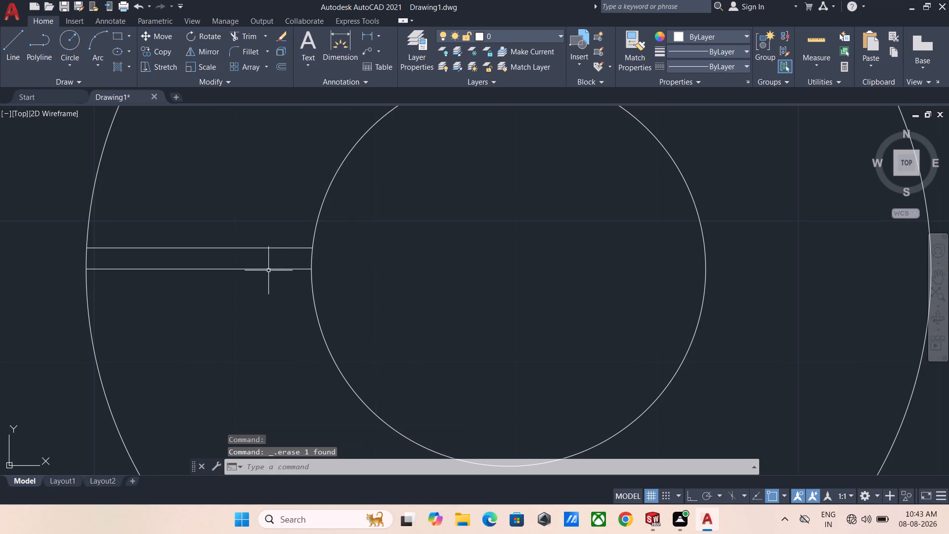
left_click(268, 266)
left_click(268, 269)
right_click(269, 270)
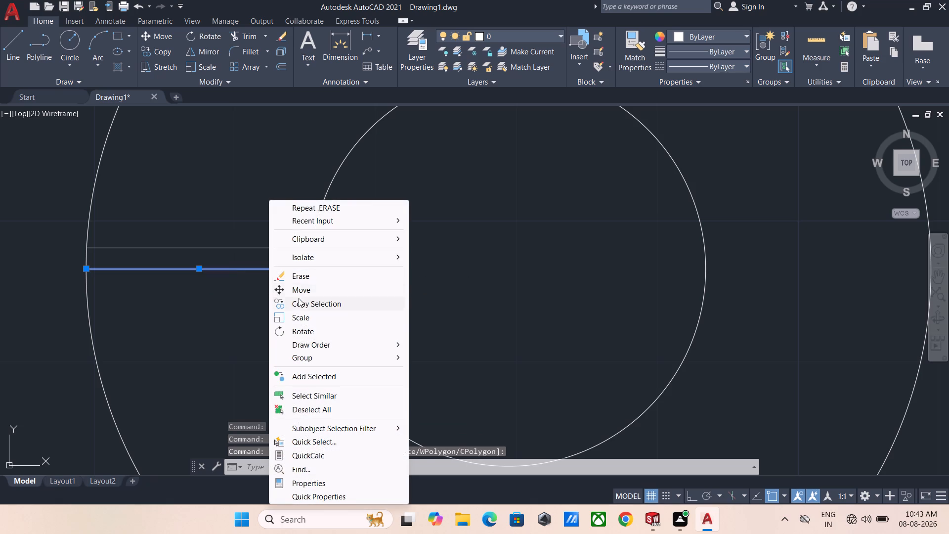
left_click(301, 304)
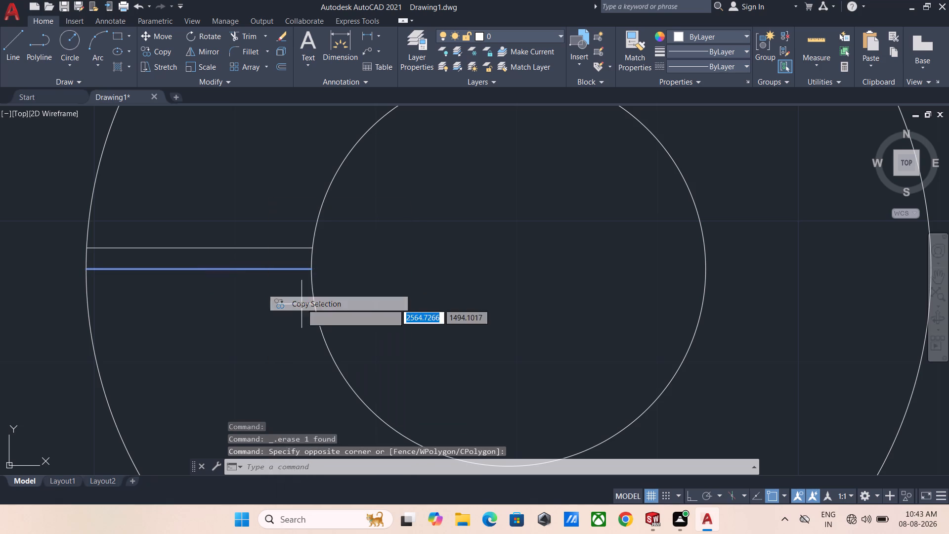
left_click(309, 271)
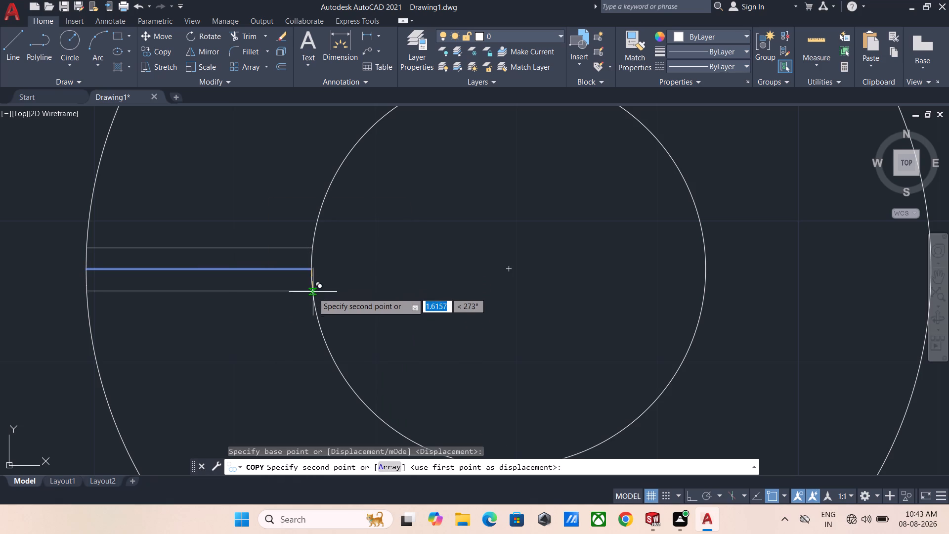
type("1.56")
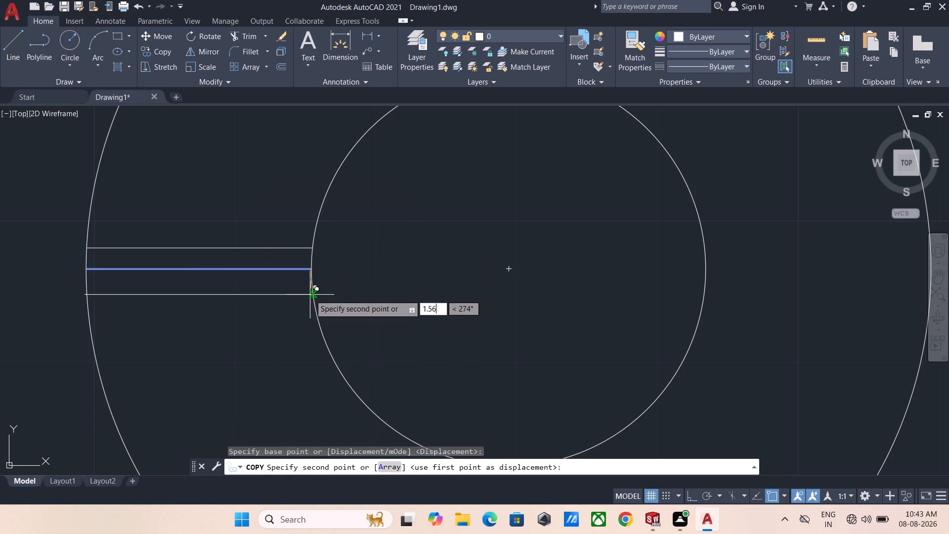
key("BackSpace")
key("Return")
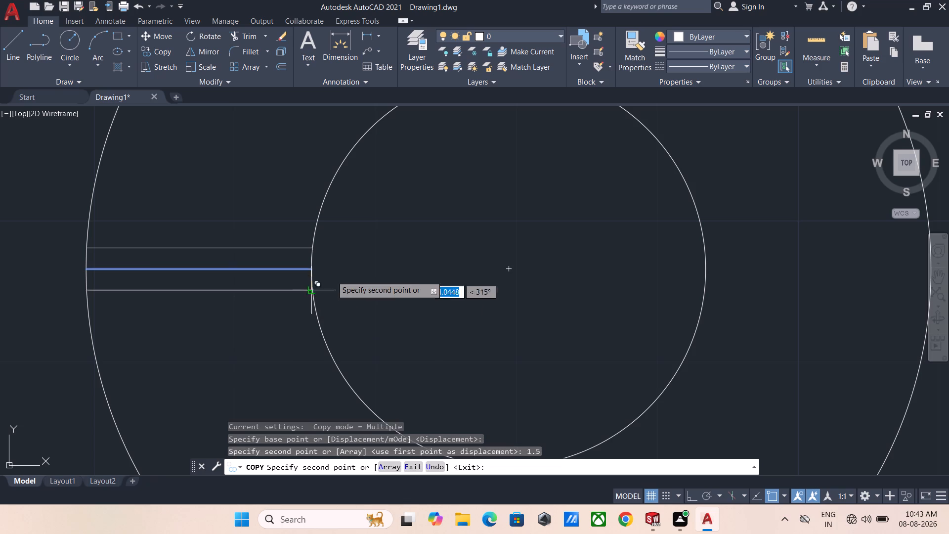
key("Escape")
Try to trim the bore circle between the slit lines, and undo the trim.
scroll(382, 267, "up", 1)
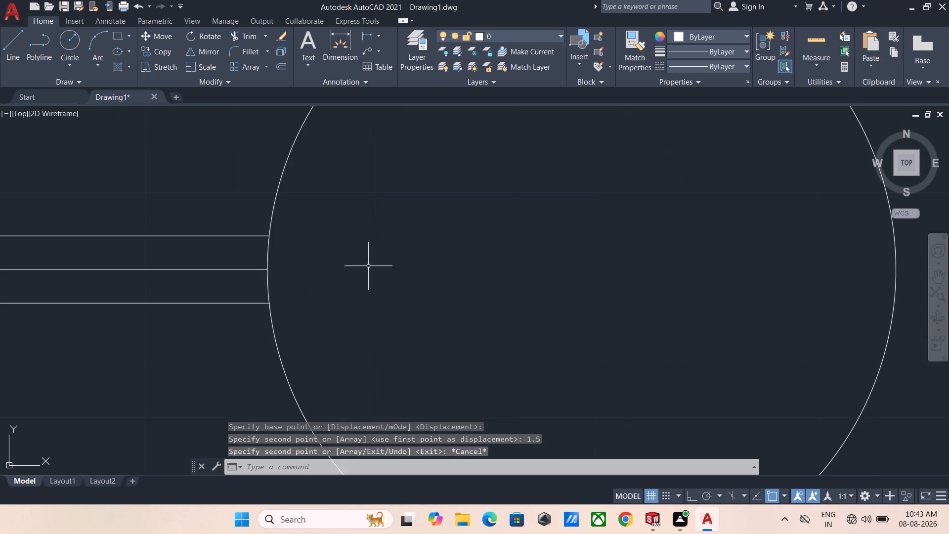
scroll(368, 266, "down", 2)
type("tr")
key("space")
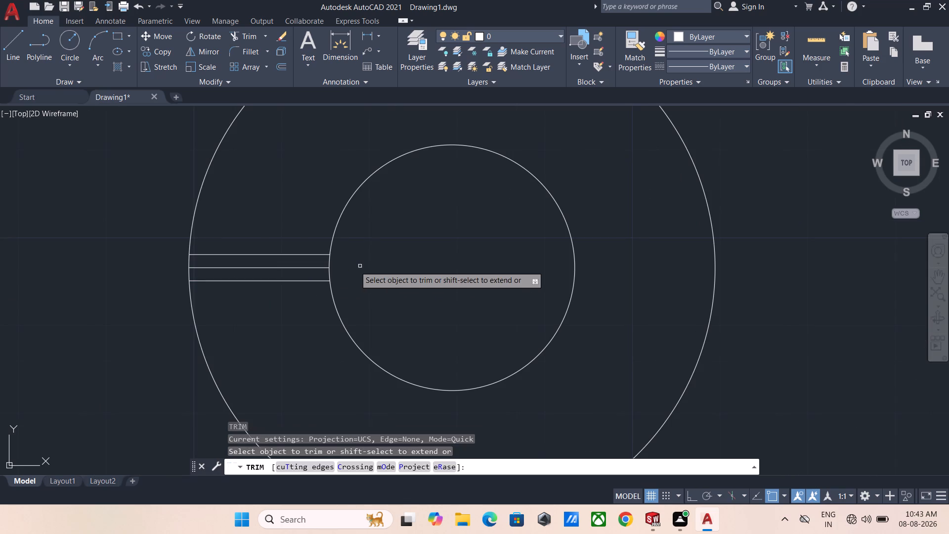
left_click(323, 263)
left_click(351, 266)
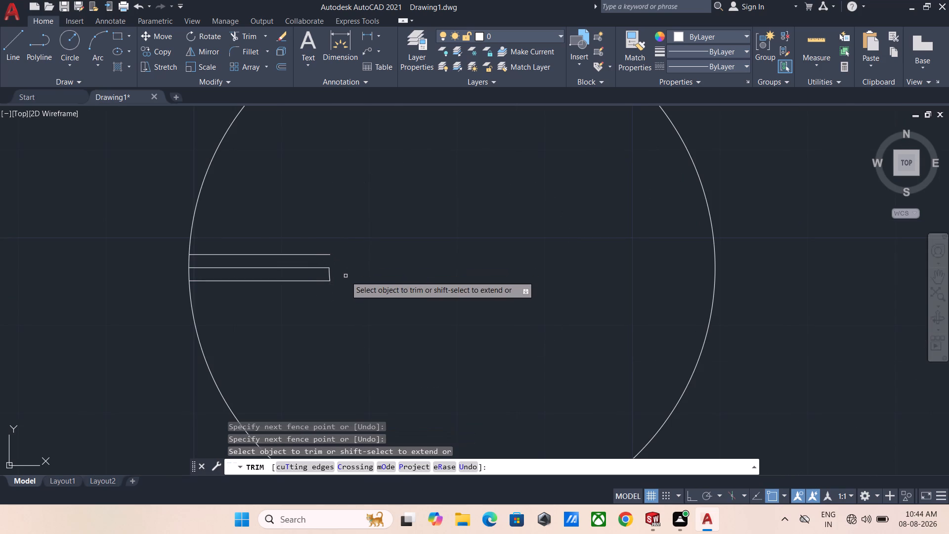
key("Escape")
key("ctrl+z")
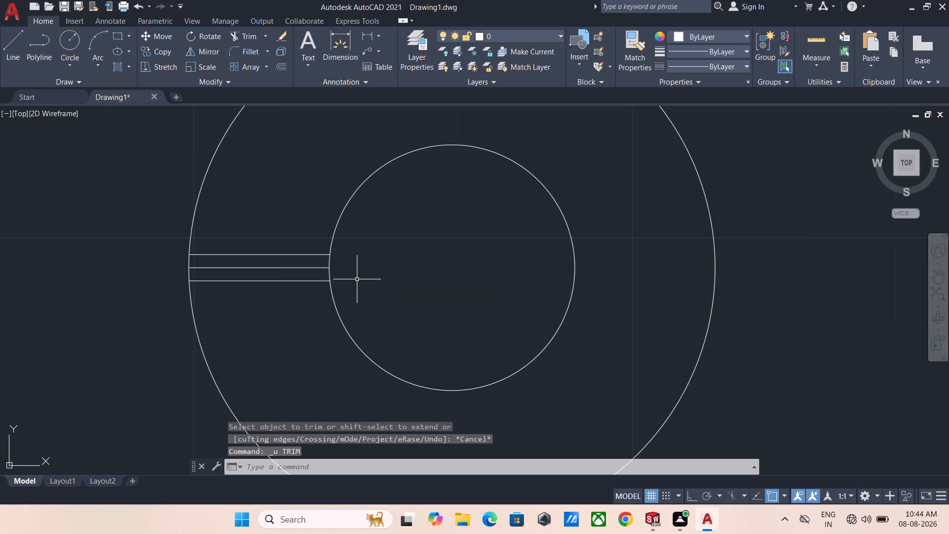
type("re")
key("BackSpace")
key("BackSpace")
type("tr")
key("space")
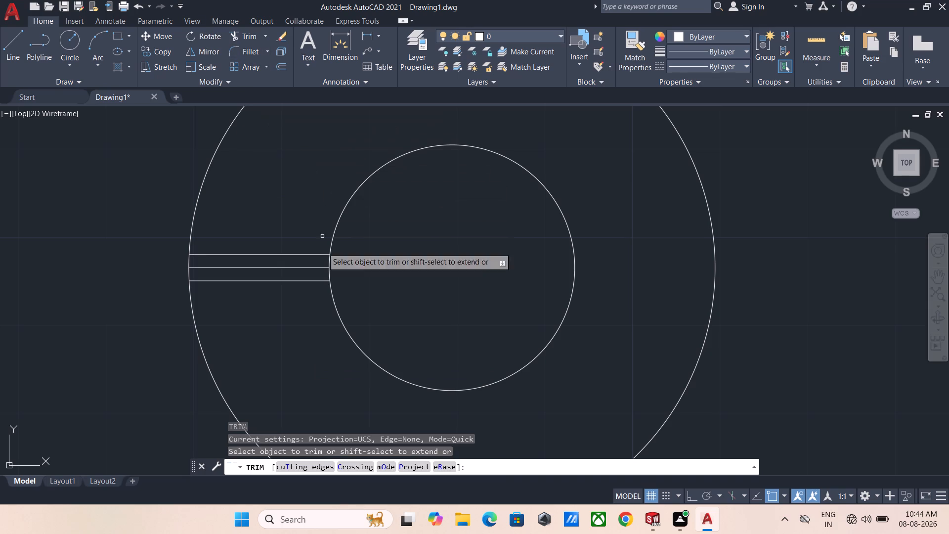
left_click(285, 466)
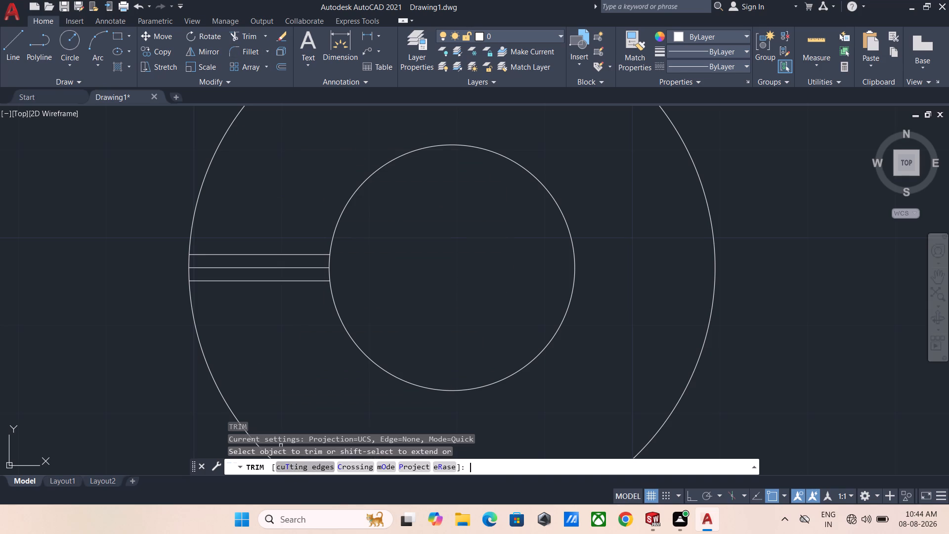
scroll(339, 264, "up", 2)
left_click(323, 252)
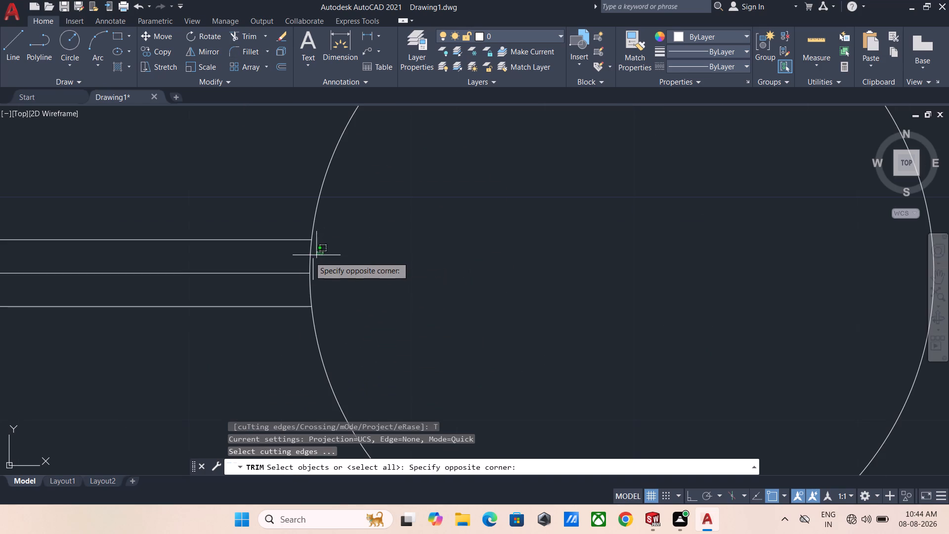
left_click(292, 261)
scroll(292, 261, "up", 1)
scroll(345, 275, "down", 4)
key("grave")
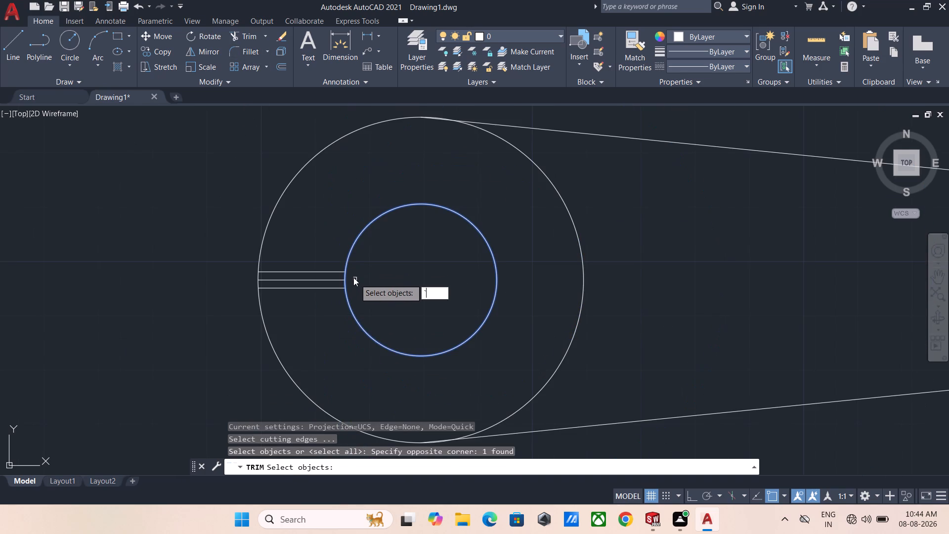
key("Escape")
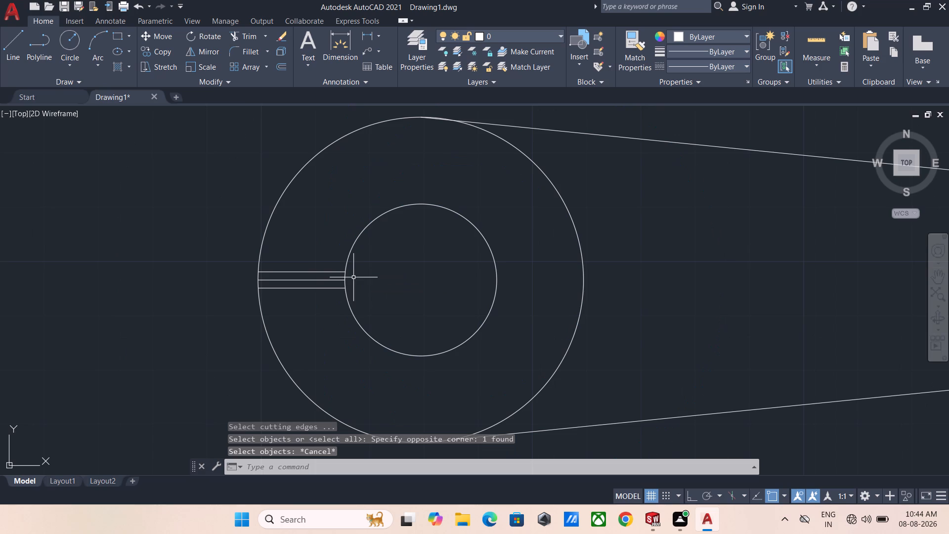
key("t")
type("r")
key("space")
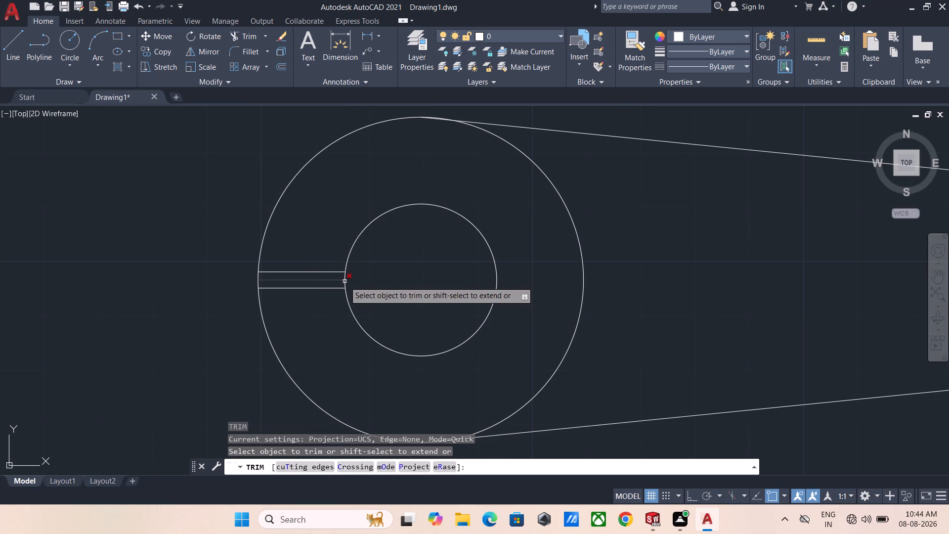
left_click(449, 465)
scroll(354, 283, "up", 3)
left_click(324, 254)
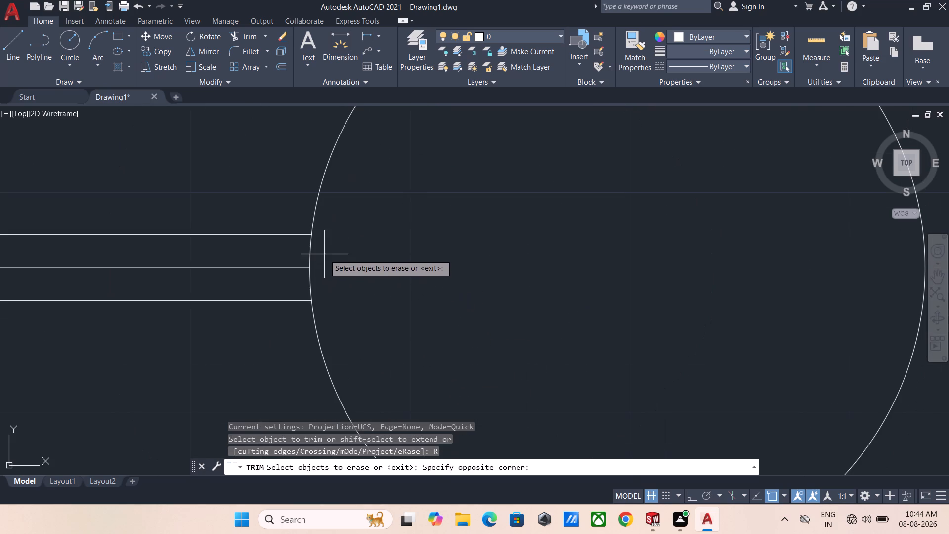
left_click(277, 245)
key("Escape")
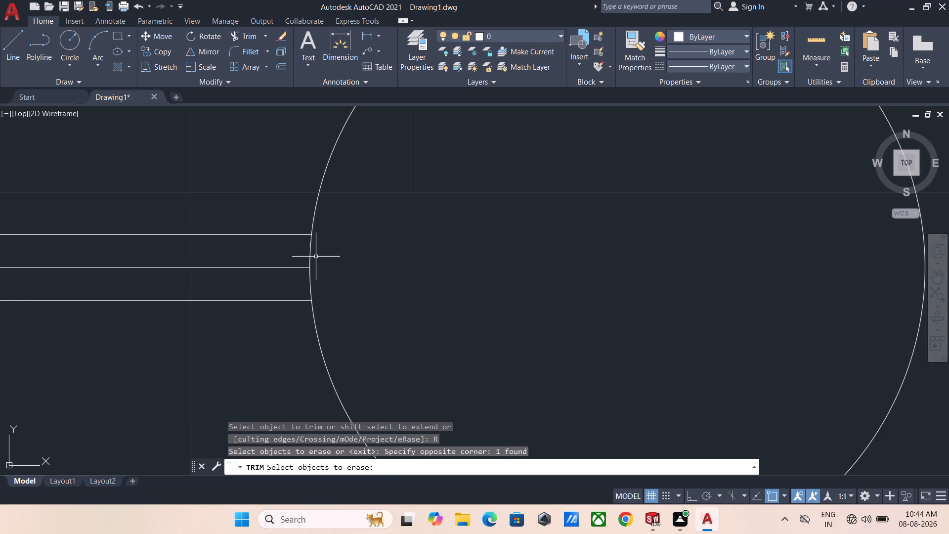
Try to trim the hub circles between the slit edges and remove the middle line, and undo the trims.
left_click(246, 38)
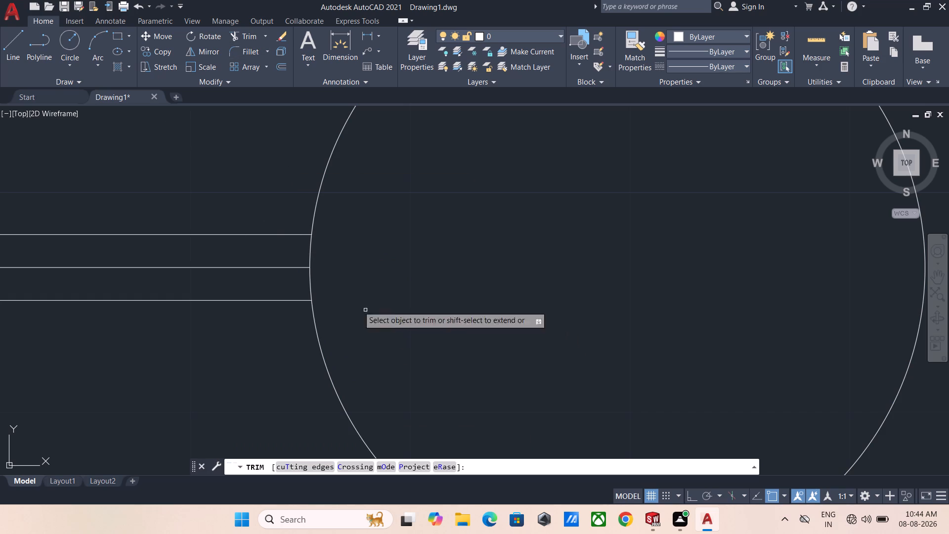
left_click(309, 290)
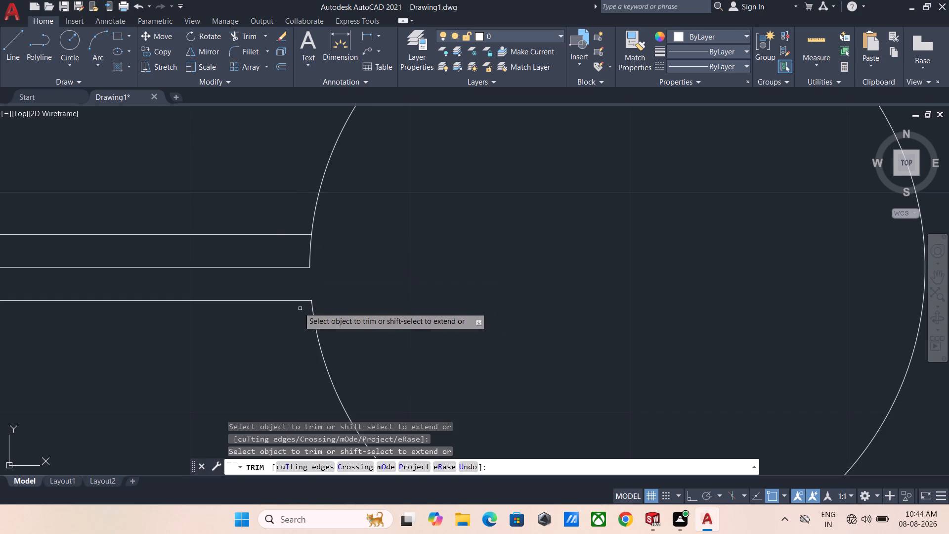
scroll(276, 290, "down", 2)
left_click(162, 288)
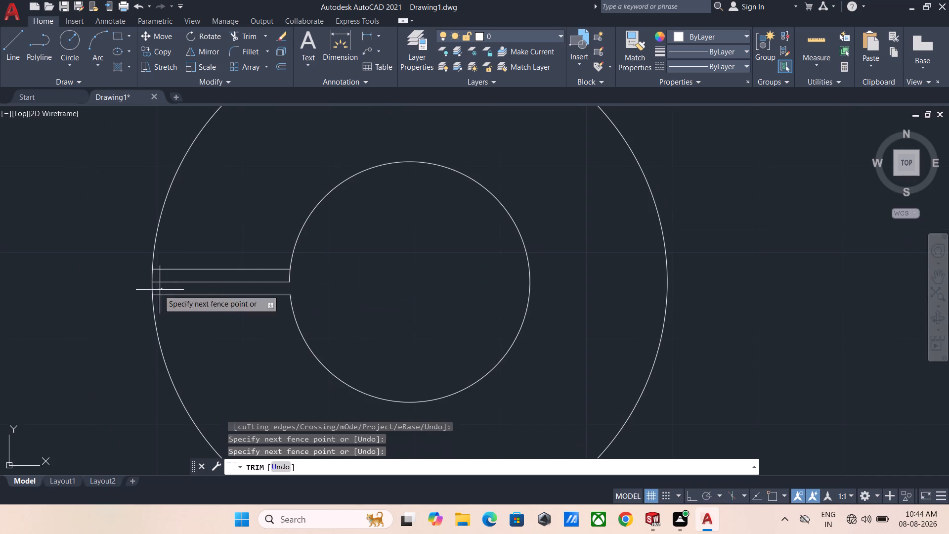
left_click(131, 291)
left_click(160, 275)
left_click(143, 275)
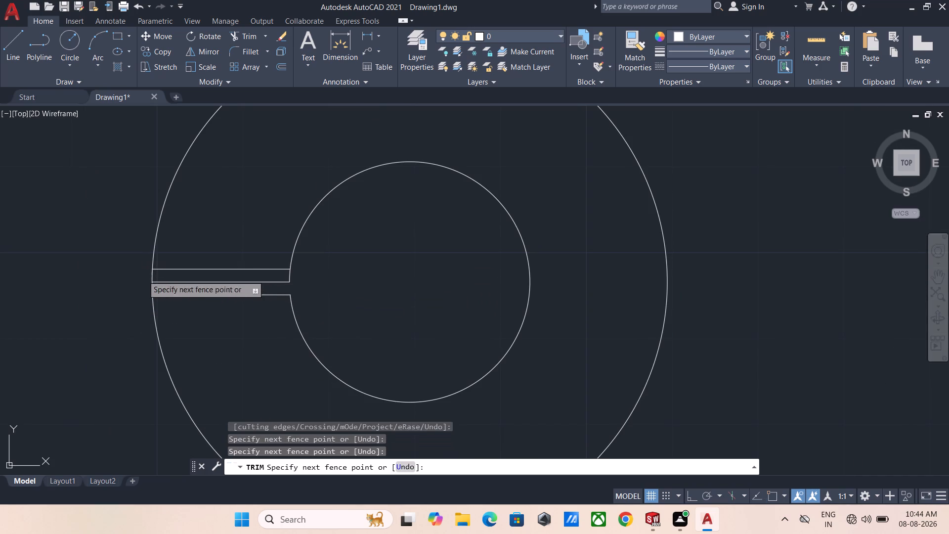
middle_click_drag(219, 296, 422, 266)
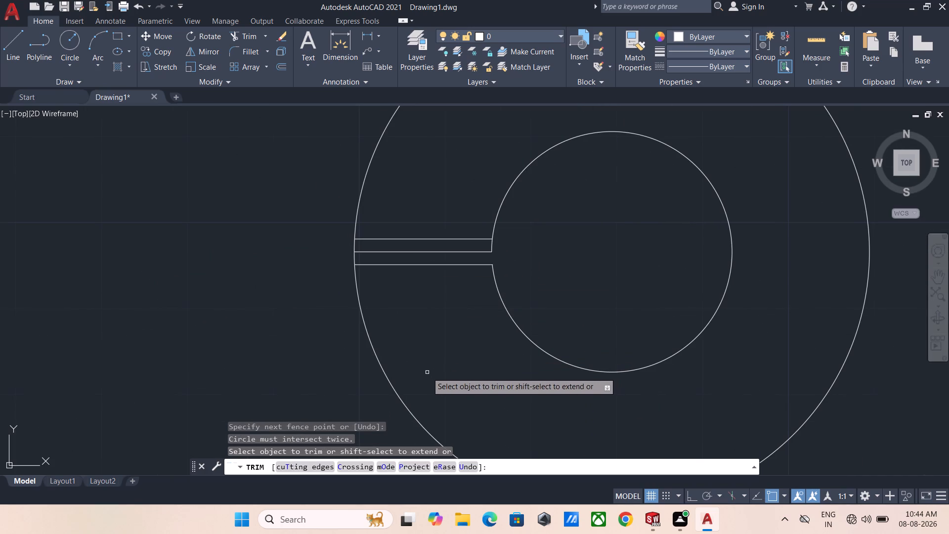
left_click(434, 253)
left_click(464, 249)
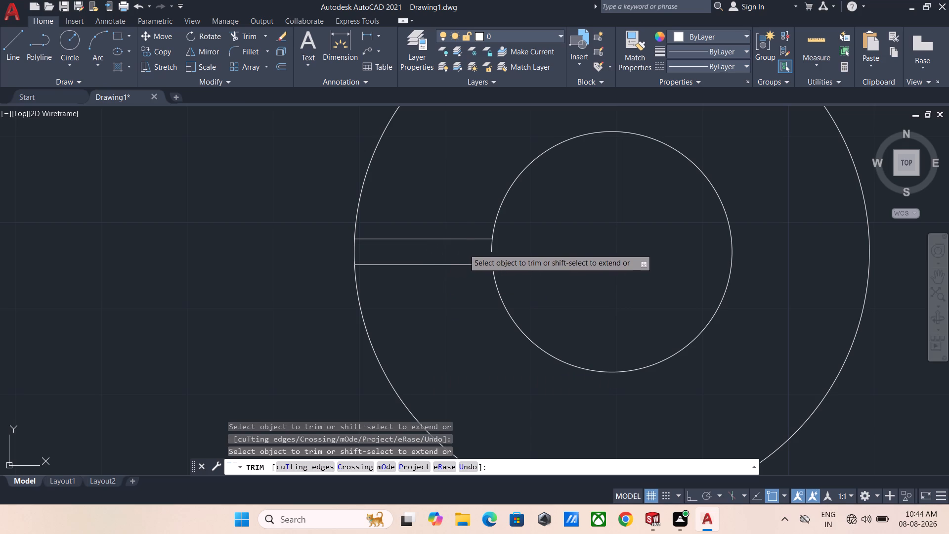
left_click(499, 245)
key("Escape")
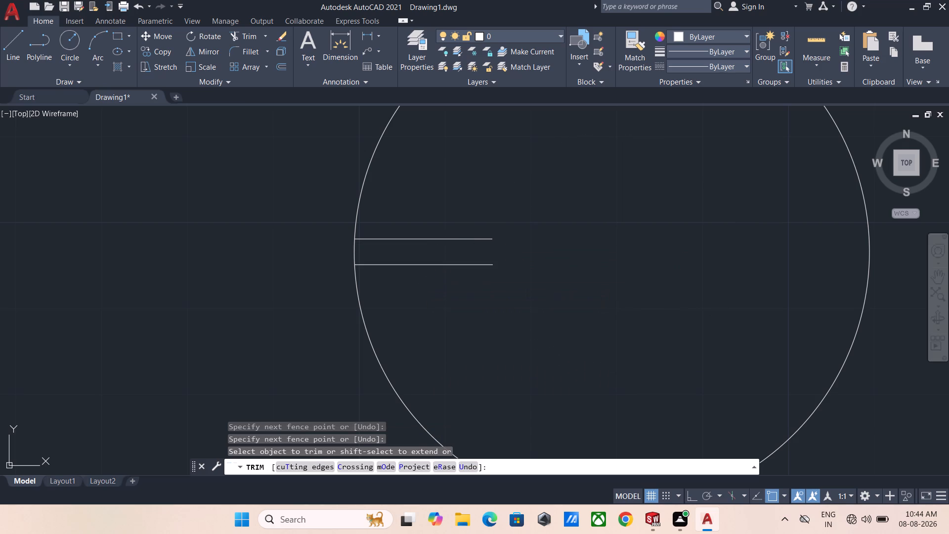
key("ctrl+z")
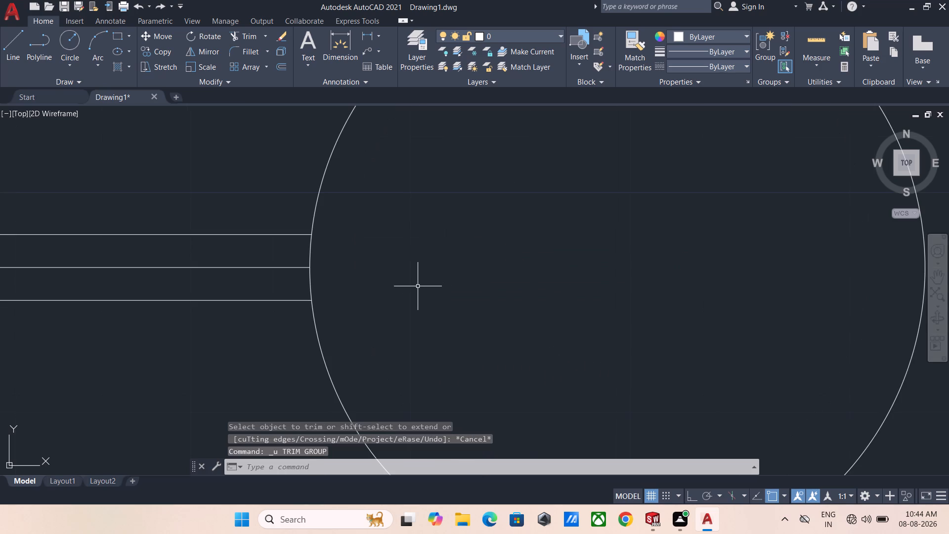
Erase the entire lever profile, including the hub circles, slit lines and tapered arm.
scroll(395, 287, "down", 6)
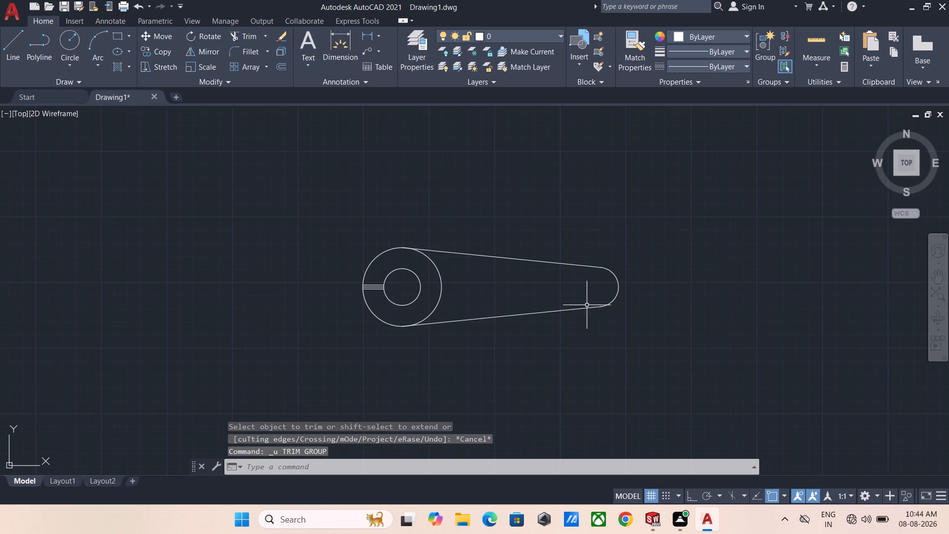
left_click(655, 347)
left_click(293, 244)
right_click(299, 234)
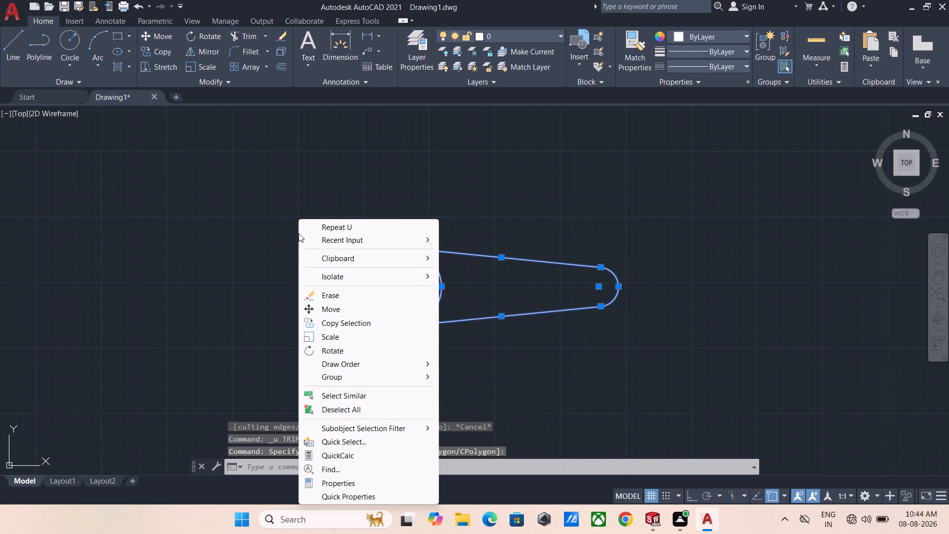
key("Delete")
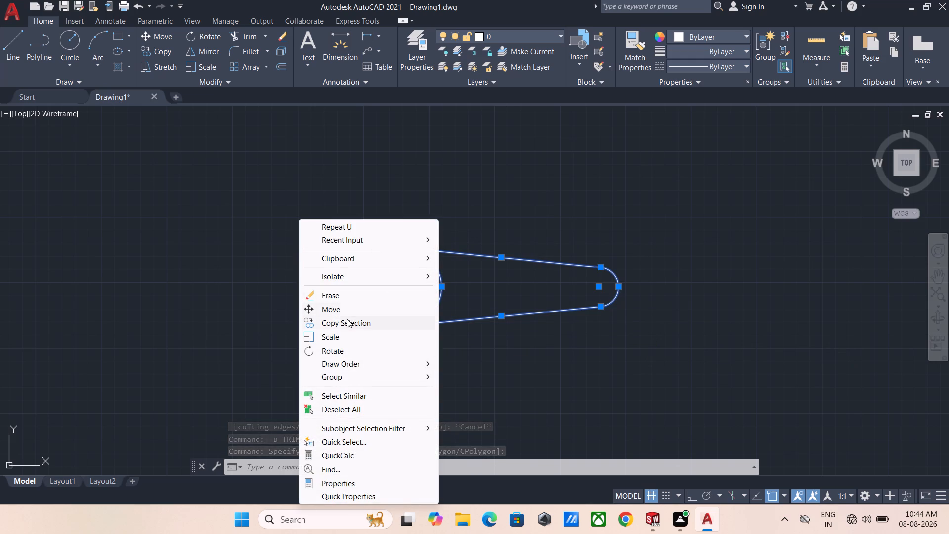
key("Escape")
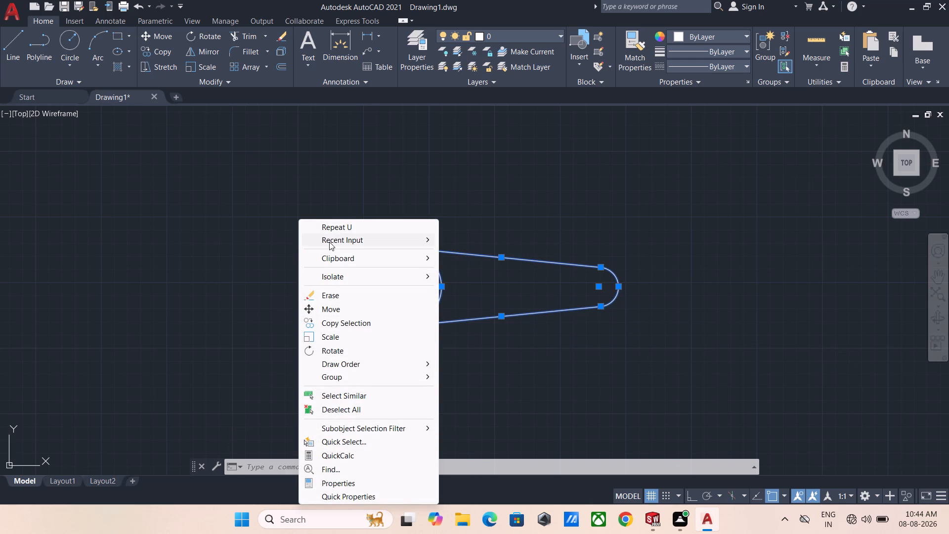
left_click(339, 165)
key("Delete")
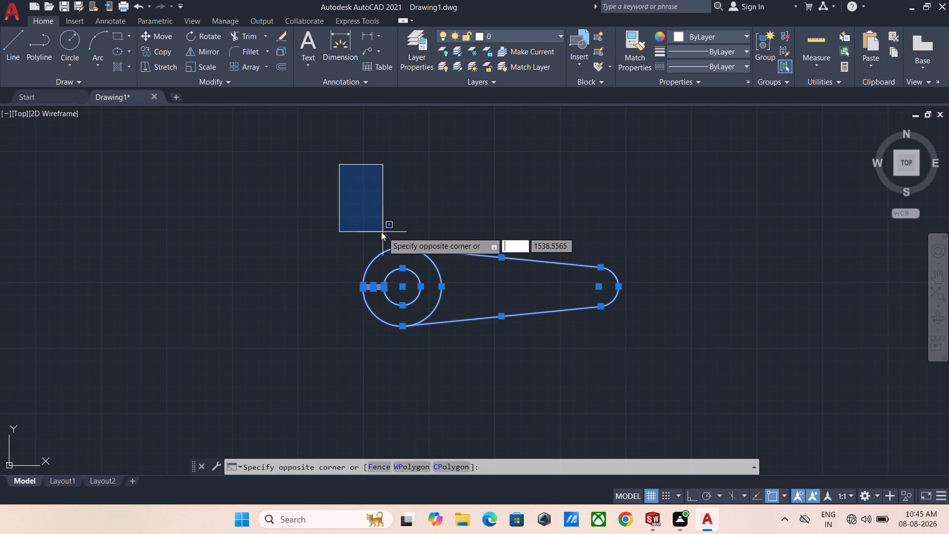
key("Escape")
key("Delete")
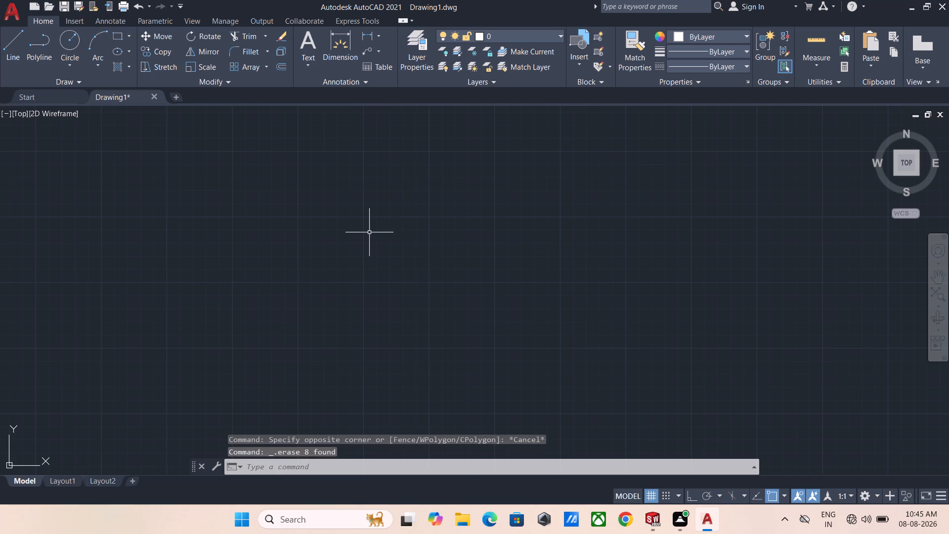
Start a new blank drawing and close Drawing1 without saving its changes.
left_click(175, 95)
left_click(156, 95)
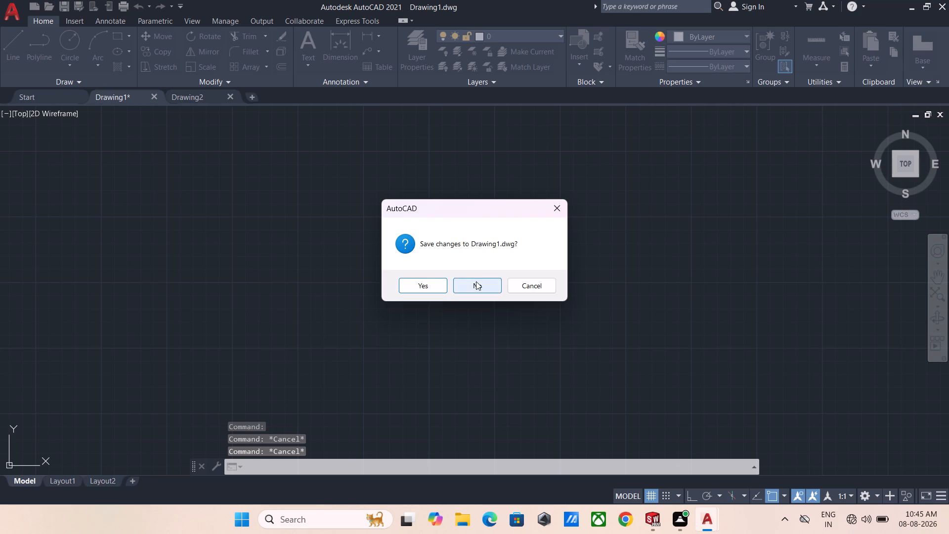
left_click(476, 281)
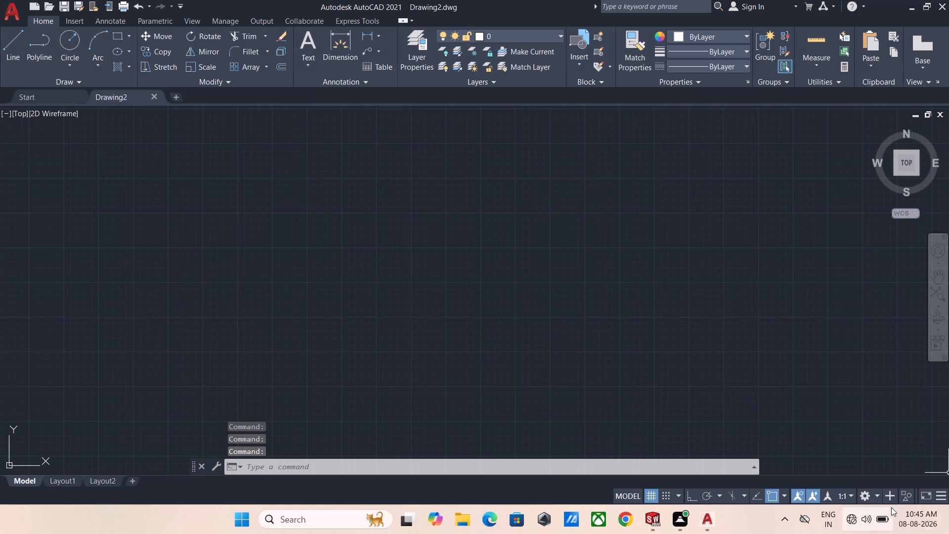
Switch the workspace to 3D Modeling.
left_click(879, 497)
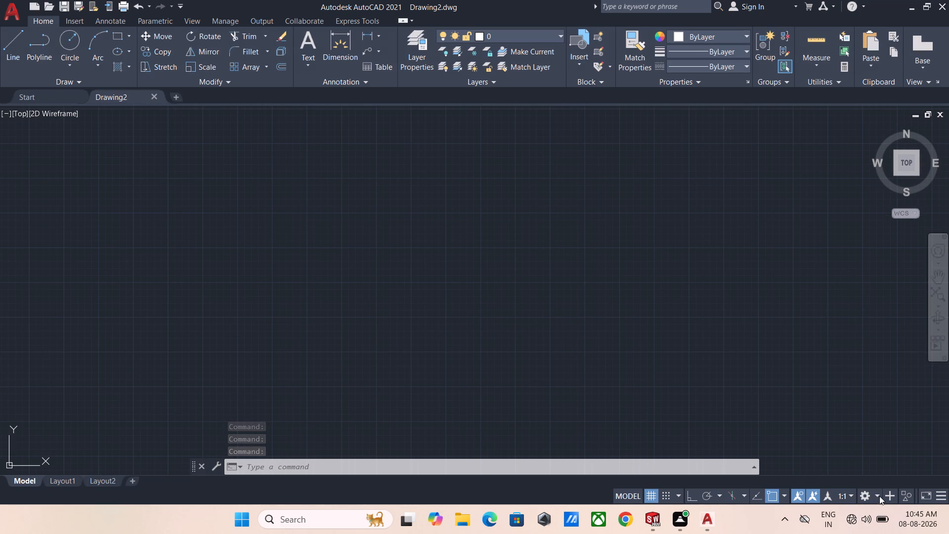
left_click(859, 417)
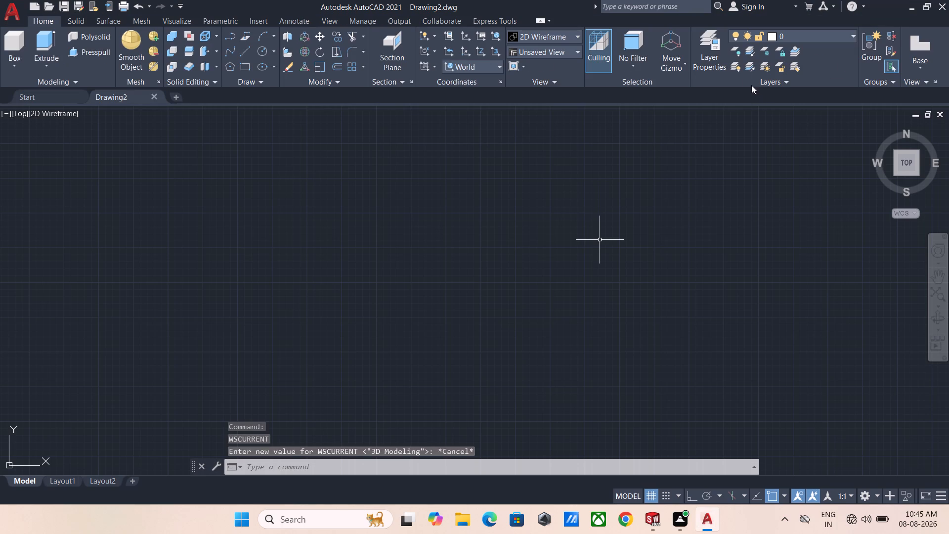
Set the user coordinate system to Top.
left_click(496, 63)
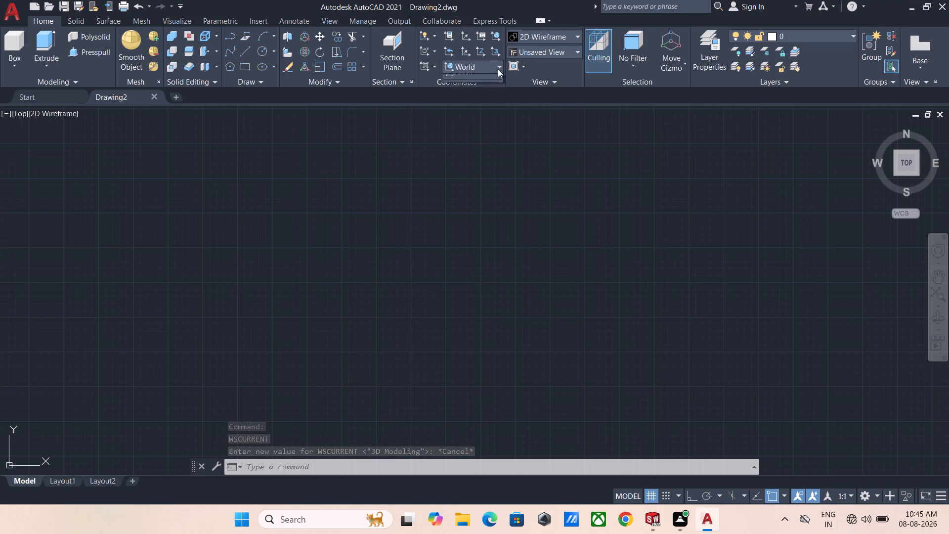
left_click(490, 100)
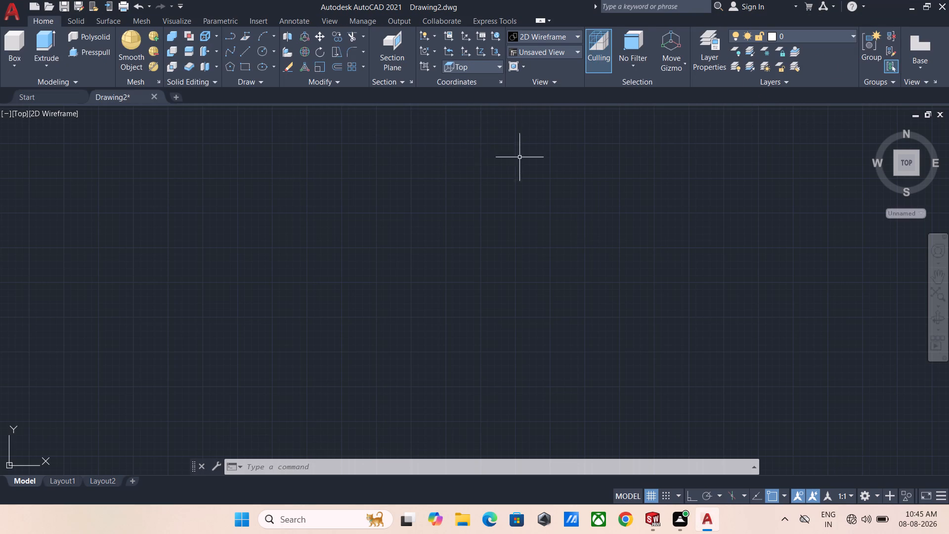
Draw the hub's outer circle with a radius of 30 in the empty drawing area.
type("c")
key("space")
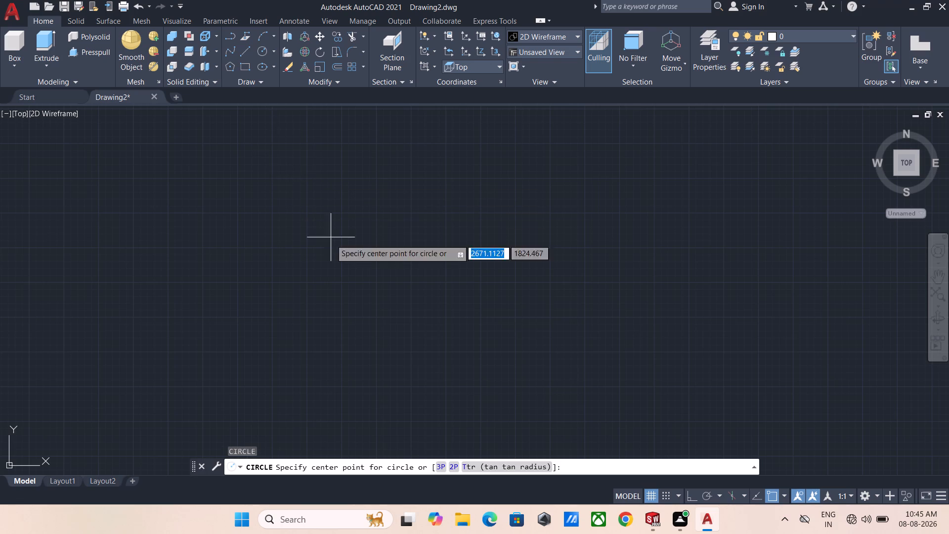
left_click(319, 265)
type("30")
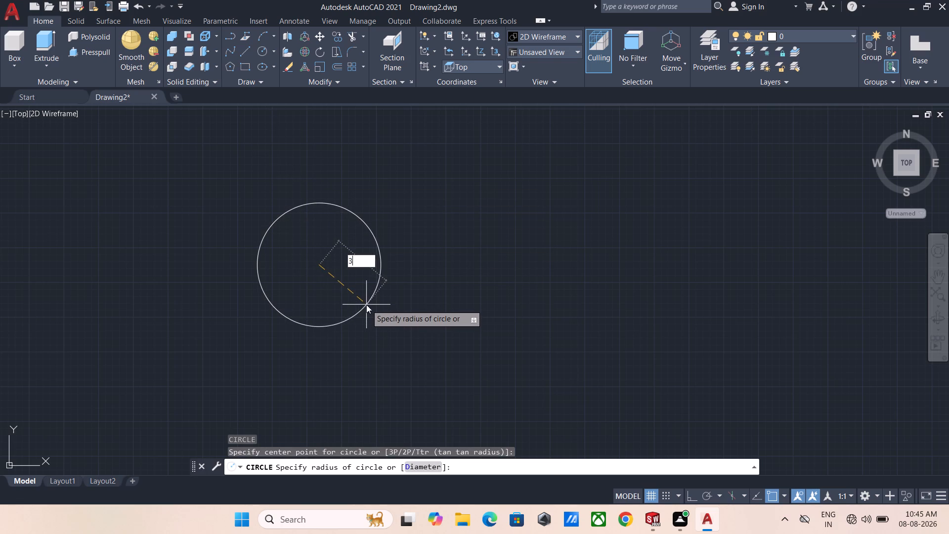
key("Return")
Draw the bore circle with a radius of 14, concentric with the hub's outer circle.
scroll(368, 305, "up", 3)
middle_click_drag(259, 209, 479, 349)
scroll(444, 337, "up", 3)
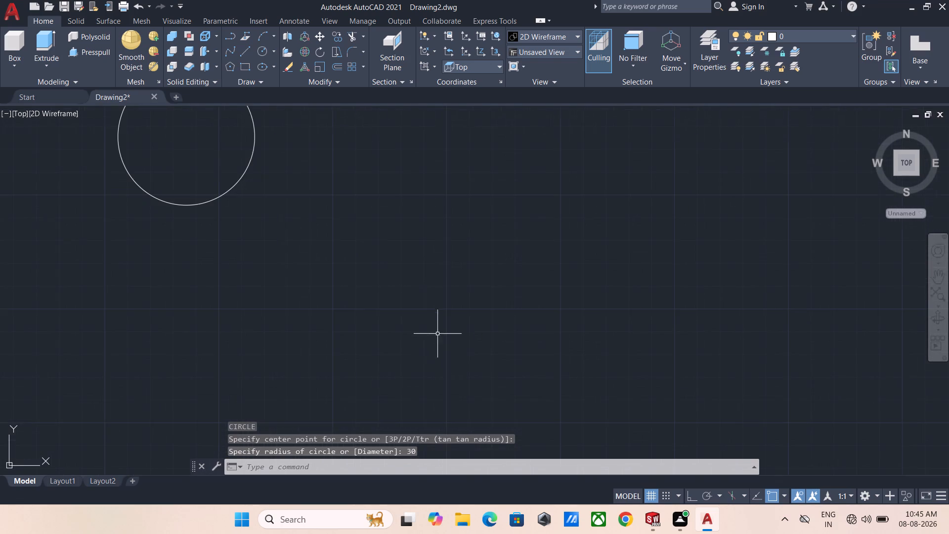
middle_click_drag(321, 256, 626, 398)
scroll(503, 342, "up", 1)
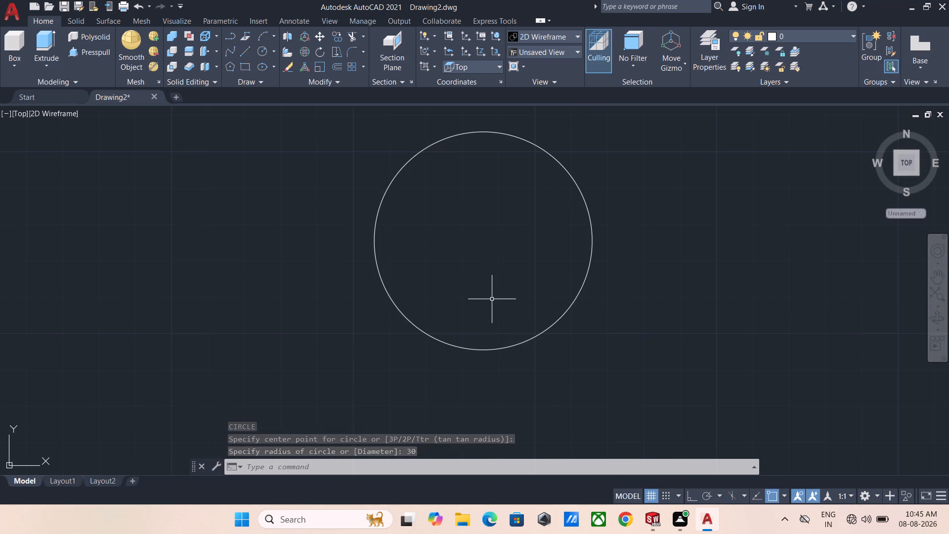
type("c")
key("space")
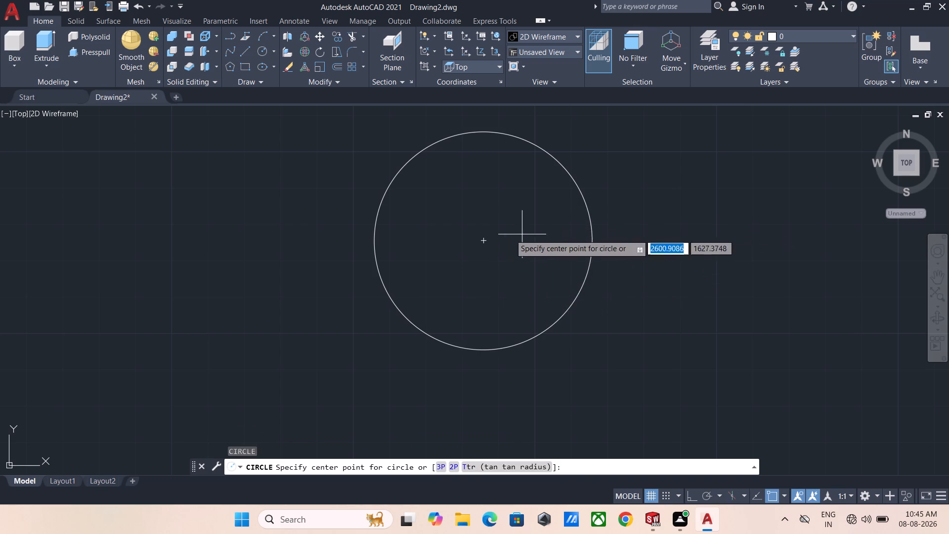
left_click(483, 242)
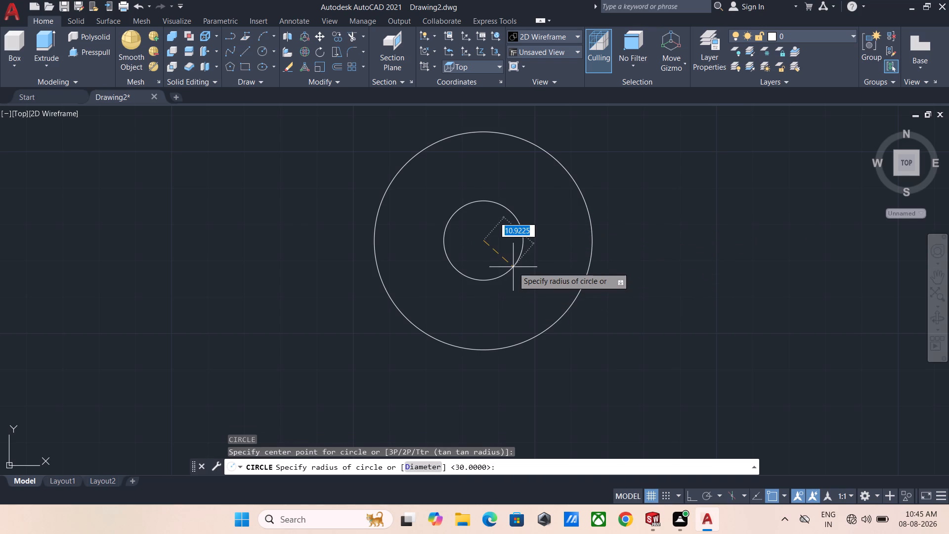
type("14")
key("Return")
key("Escape")
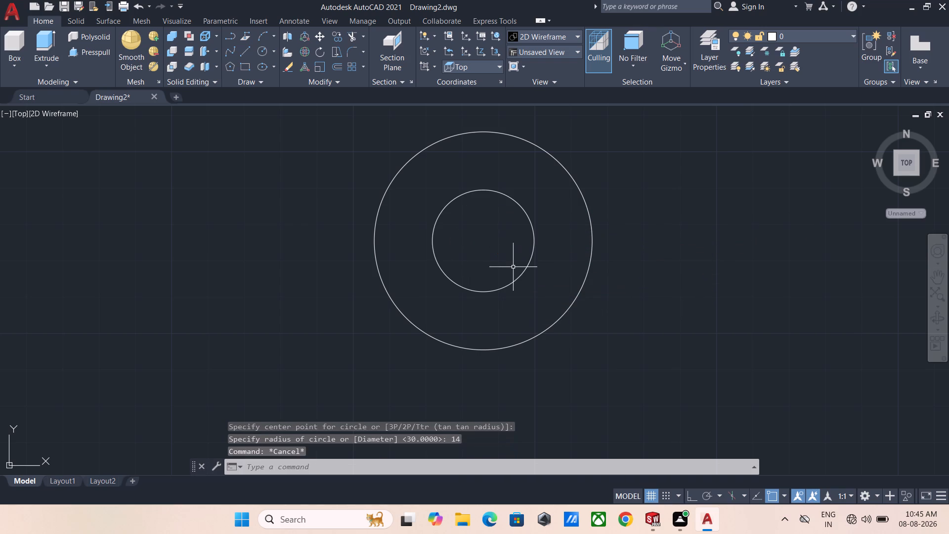
Draw a horizontal line 120 long, with Ortho on, outward from the right quadrant of the hub's outer circle.
type("l")
key("space")
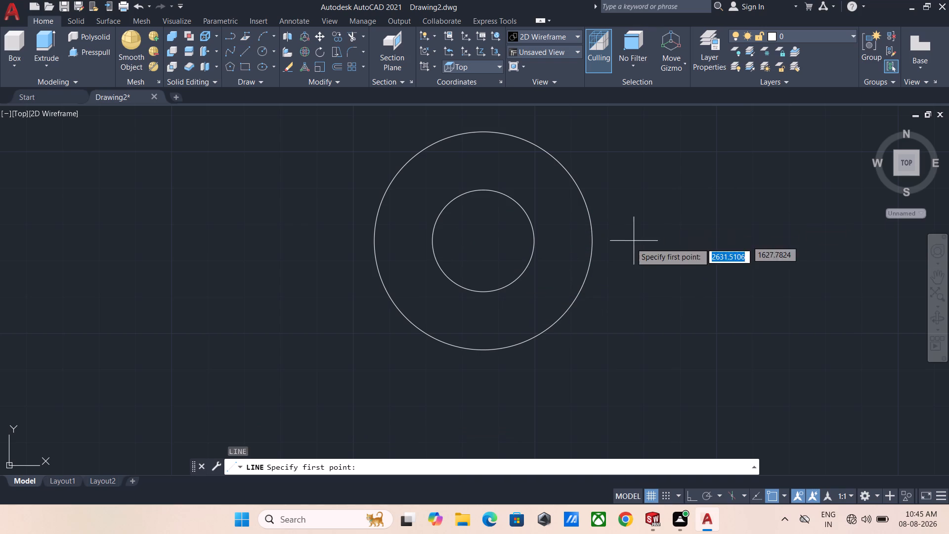
left_click(595, 242)
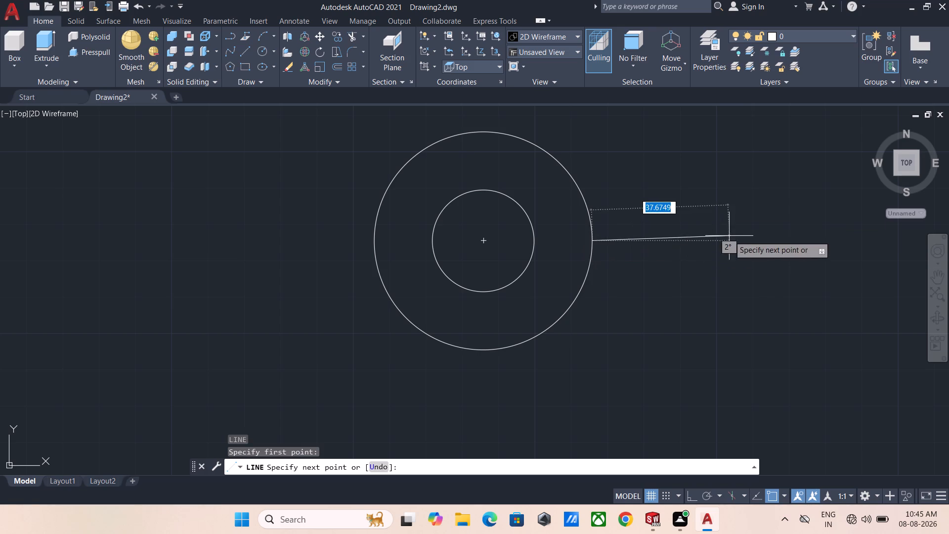
middle_click_drag(729, 236, 580, 261)
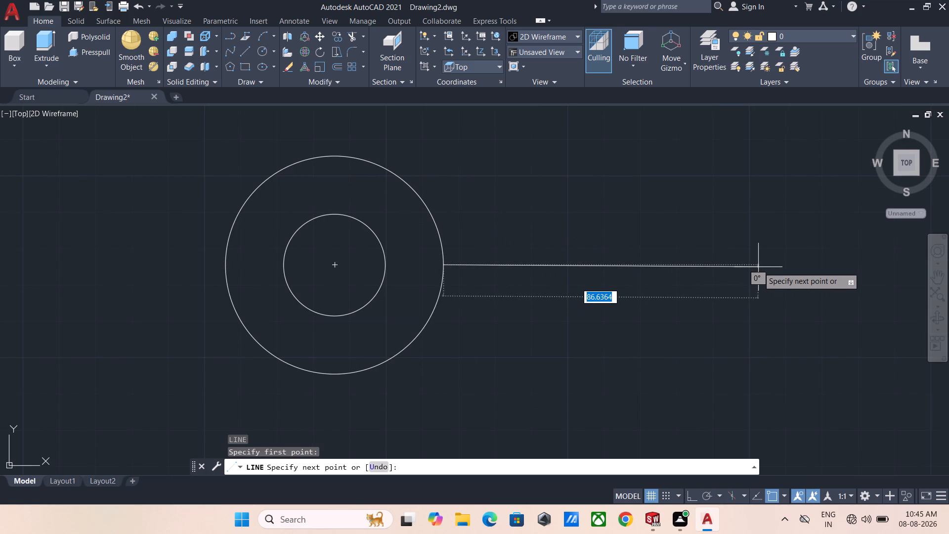
key("F8")
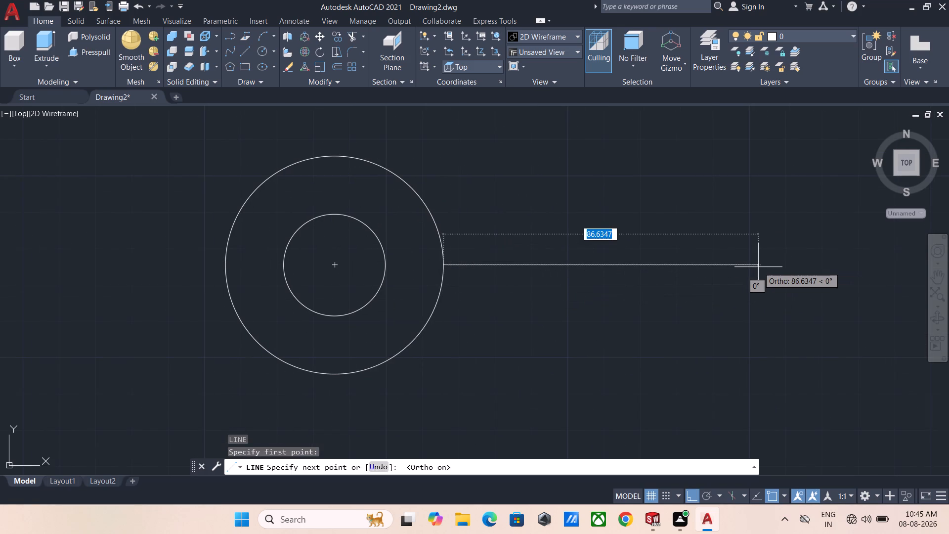
type("120")
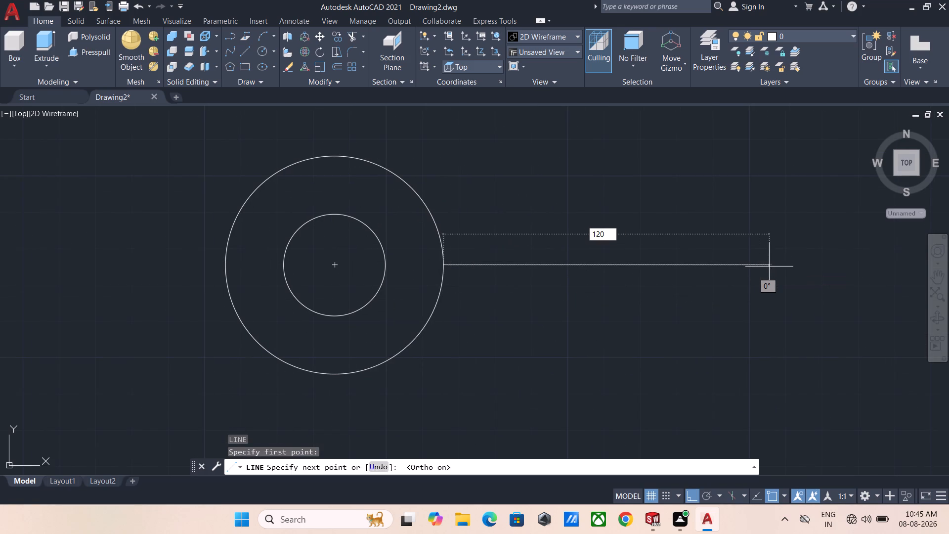
key("Return")
key("Escape")
Draw a horizontal line from the left quadrant of the bore to the left quadrant of the hub's outer circle.
scroll(704, 254, "down", 2)
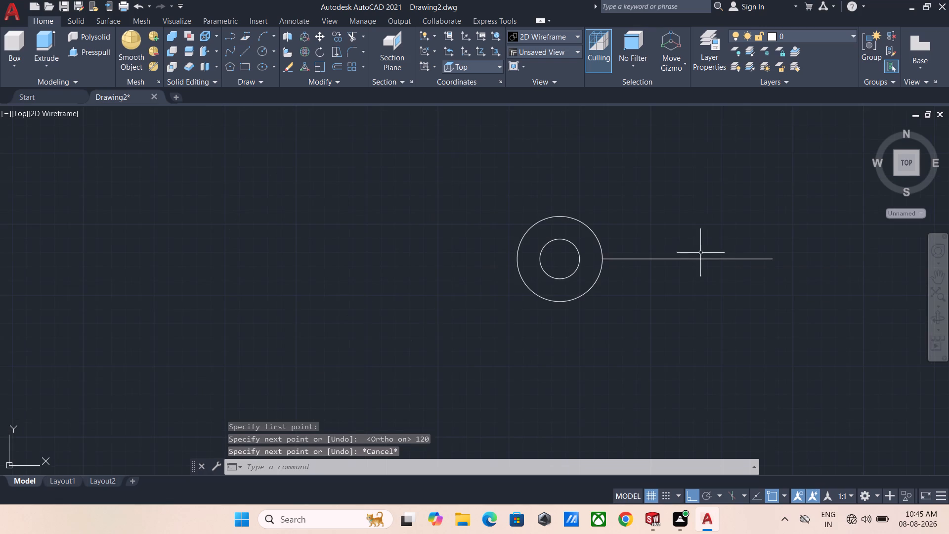
scroll(510, 258, "up", 1)
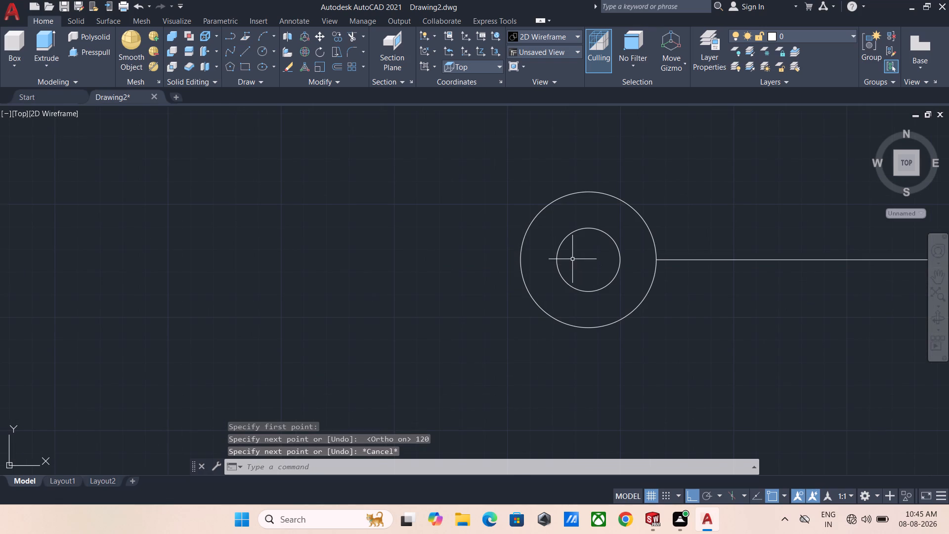
type("l")
key("space")
left_click(555, 262)
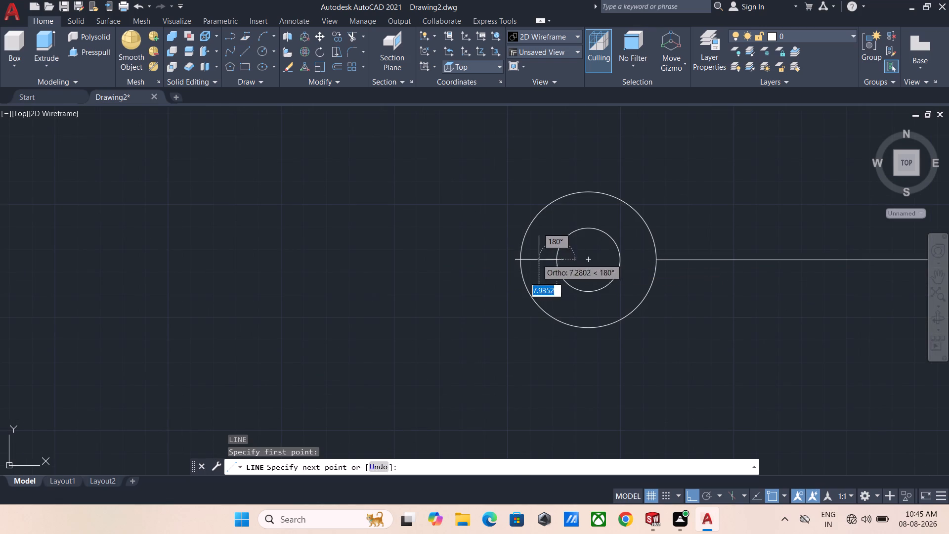
left_click(521, 260)
key("Escape")
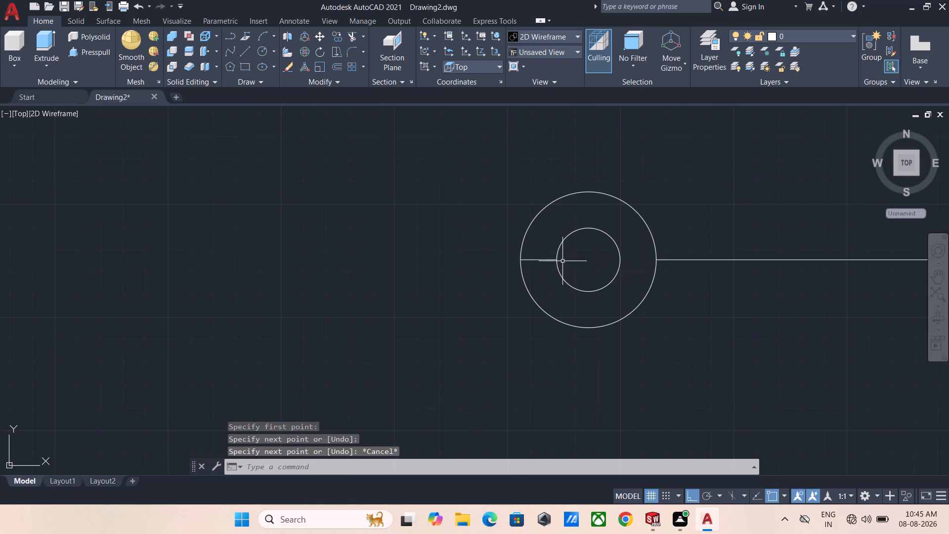
Copy the short line on the hub's left side 1.5 upward from its bore end as the slit's upper edge.
scroll(557, 266, "up", 1)
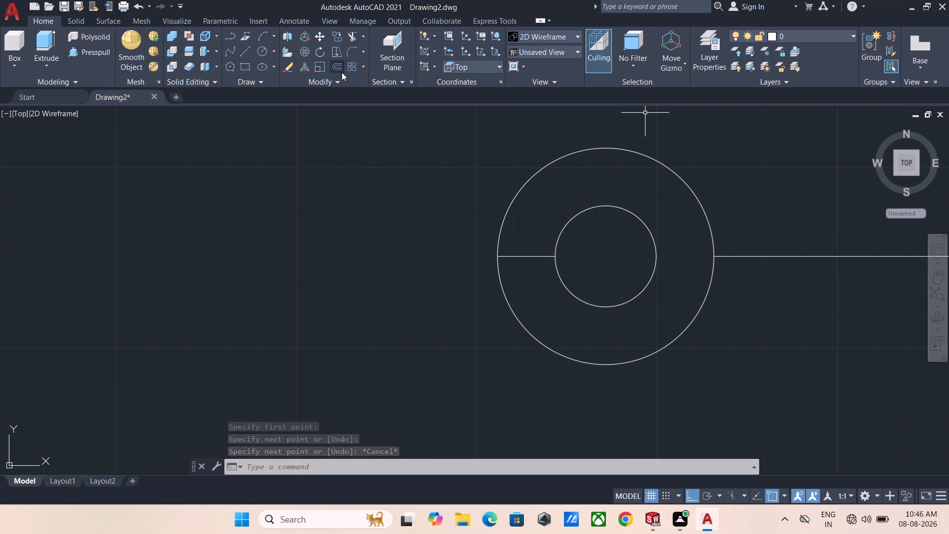
key("c")
key("o")
key("space")
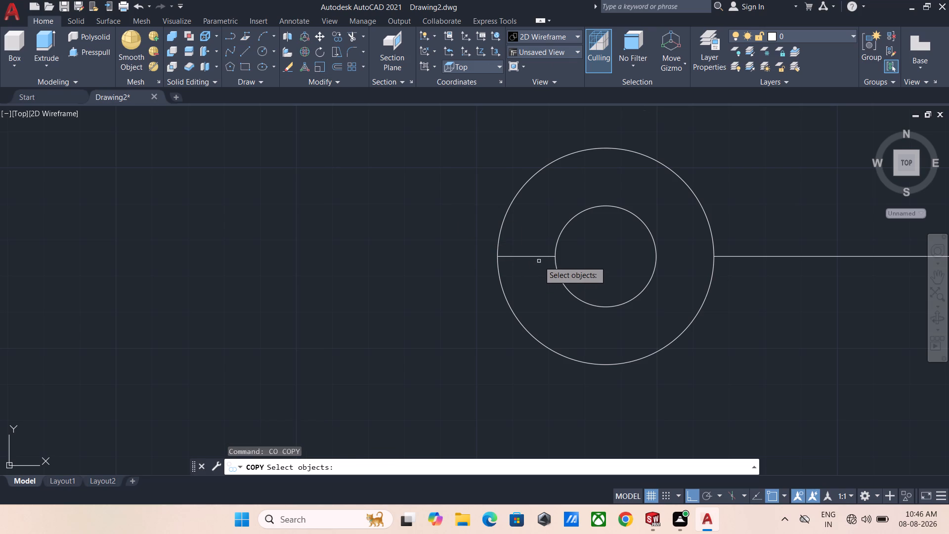
left_click(536, 256)
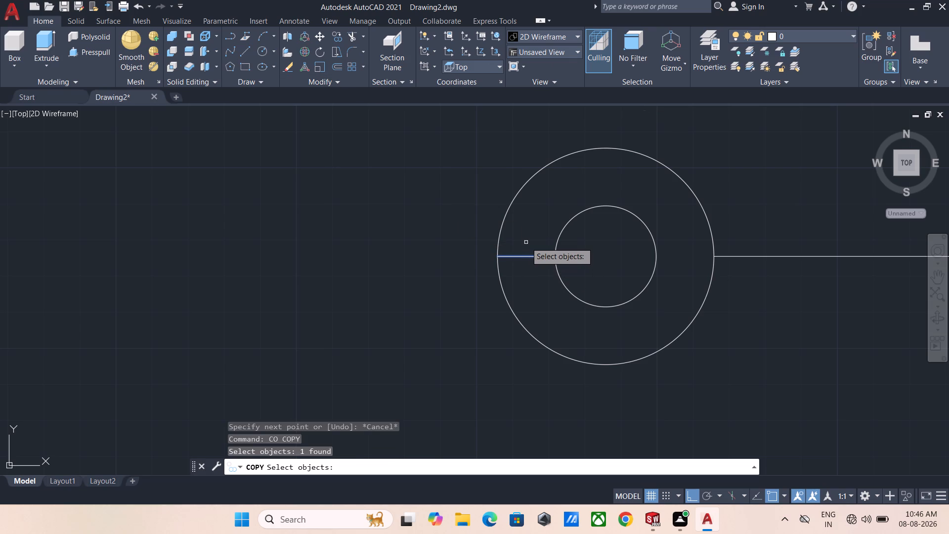
key("Return")
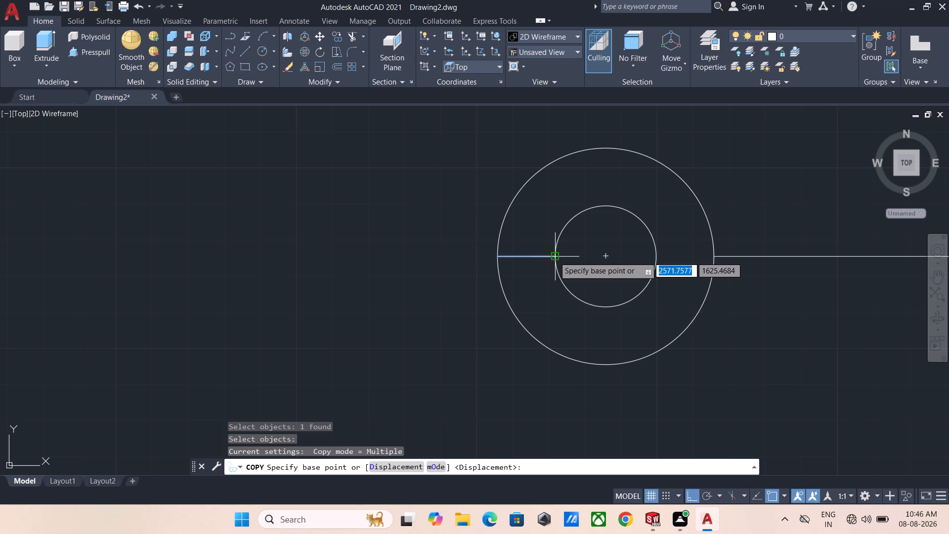
left_click(554, 257)
type("1.5")
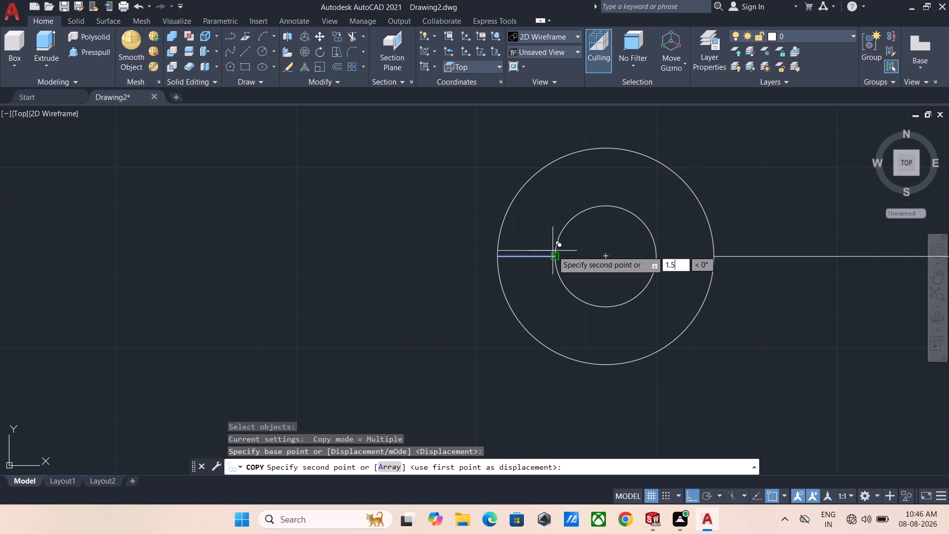
key("Return")
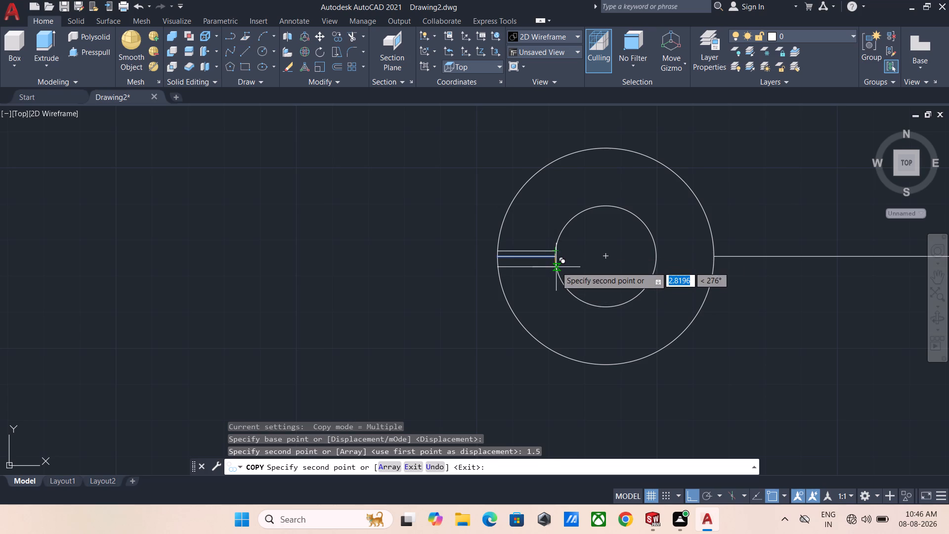
type("1.5")
key("Return")
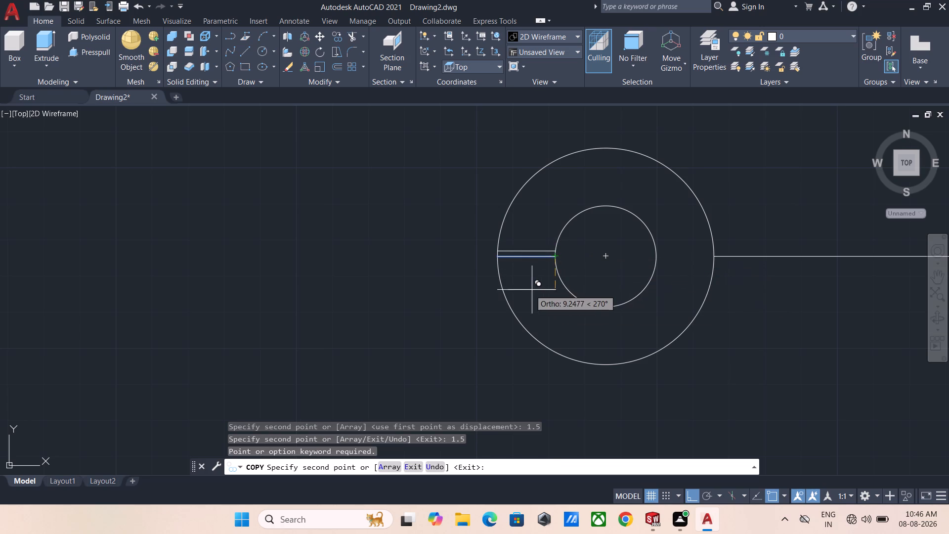
key("Escape")
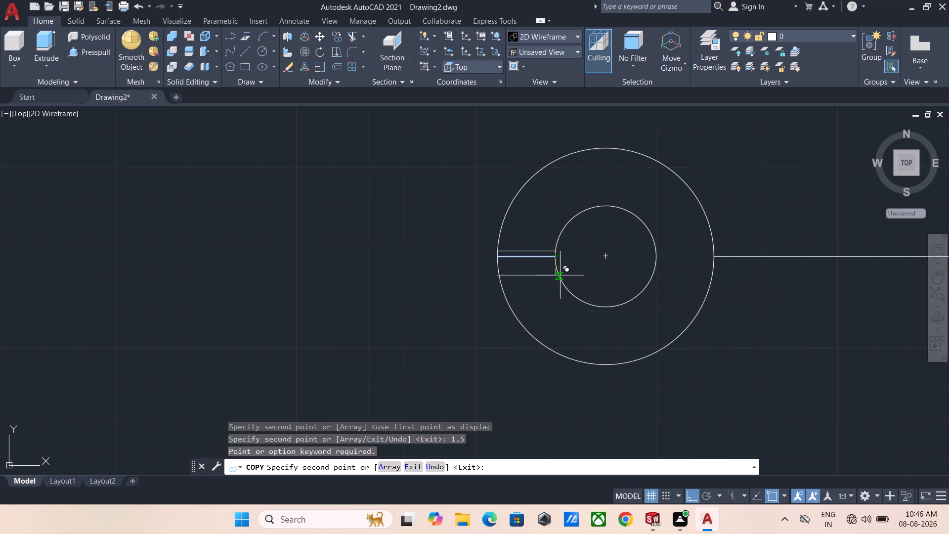
Copy the original short line 1.5 downward from its bore end as the slit's lower edge.
left_click(546, 256)
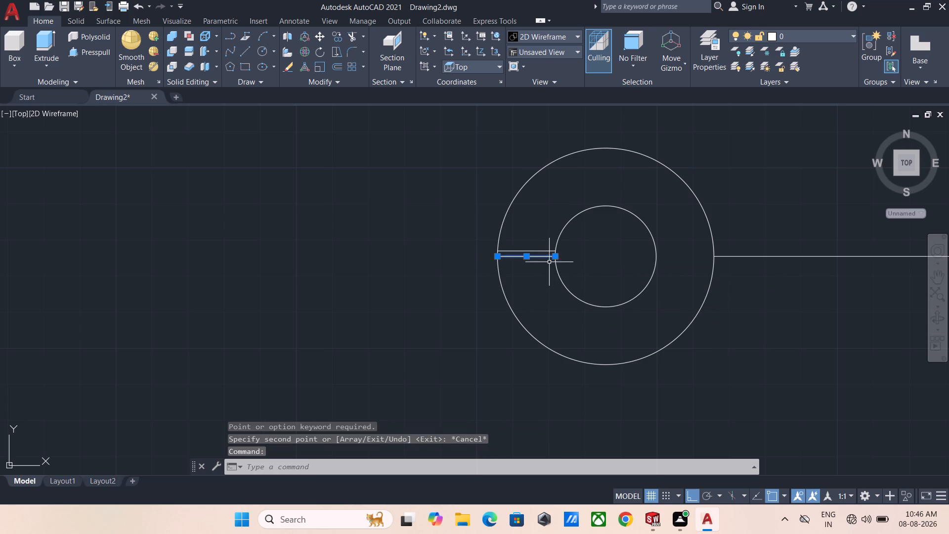
type("co")
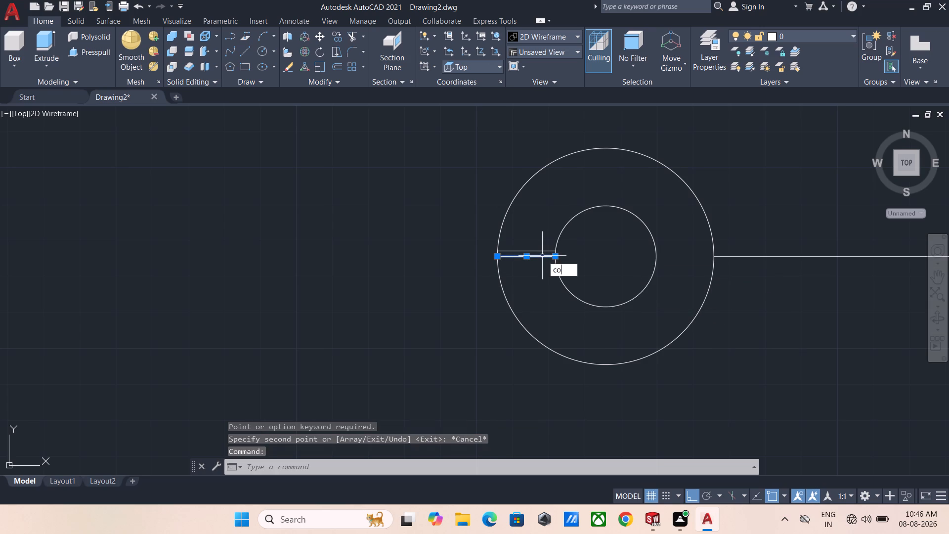
key("Return")
left_click(553, 258)
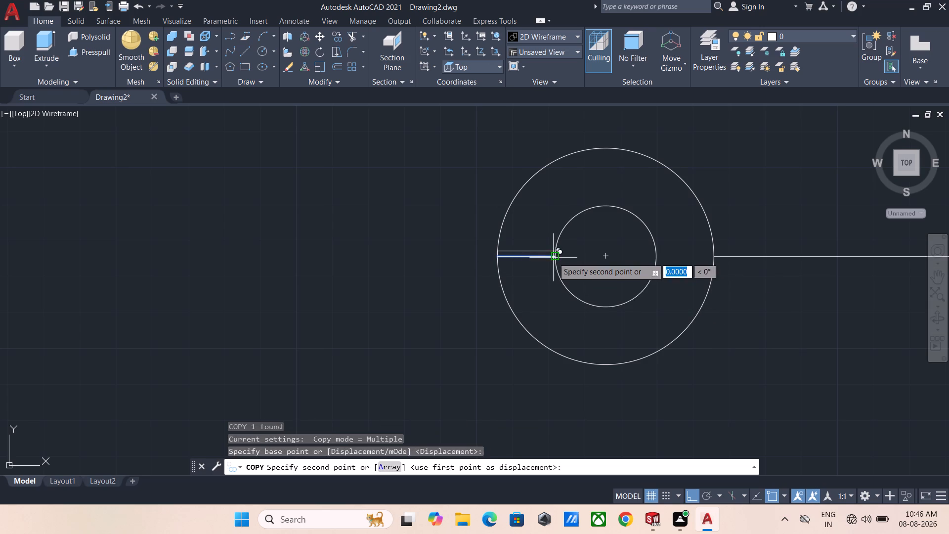
type("1.5")
key("Return")
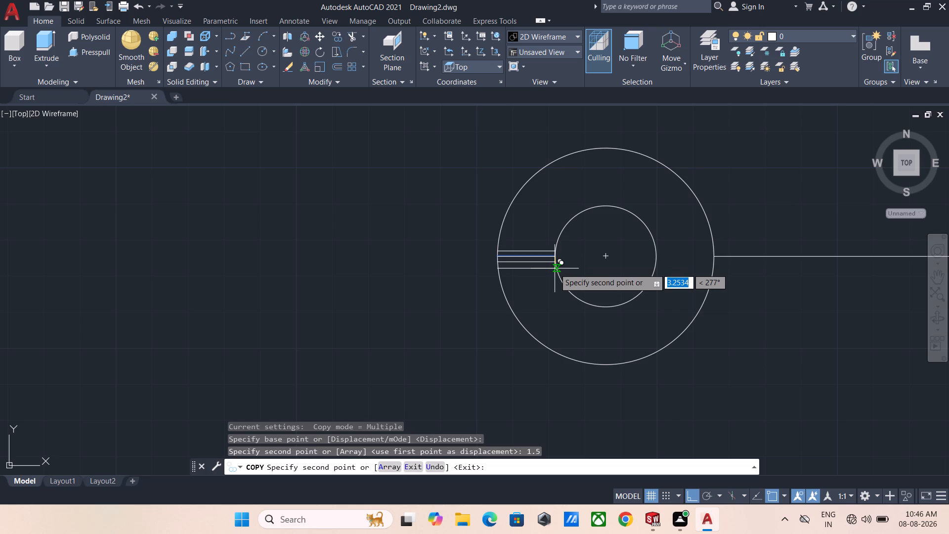
key("Escape")
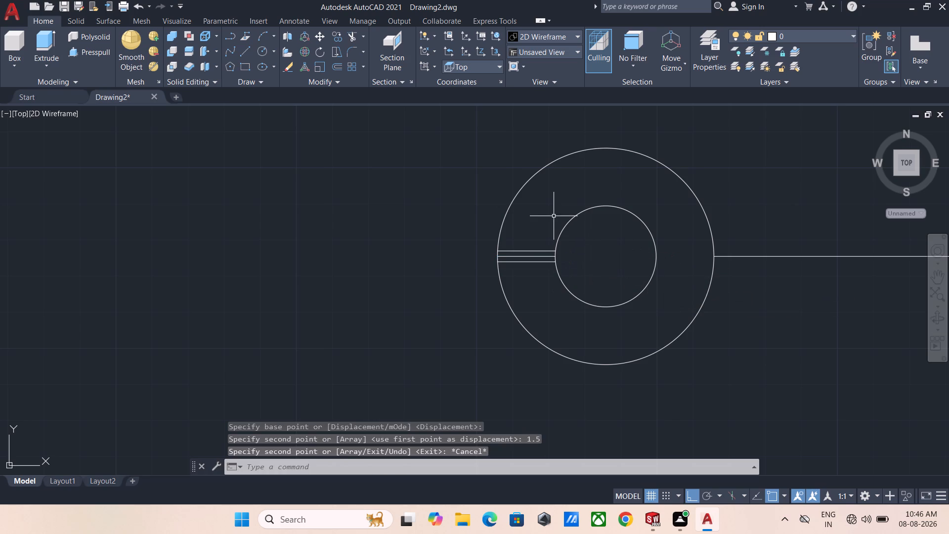
Erase the middle line between the two slit edges.
left_click(546, 256)
key("Delete")
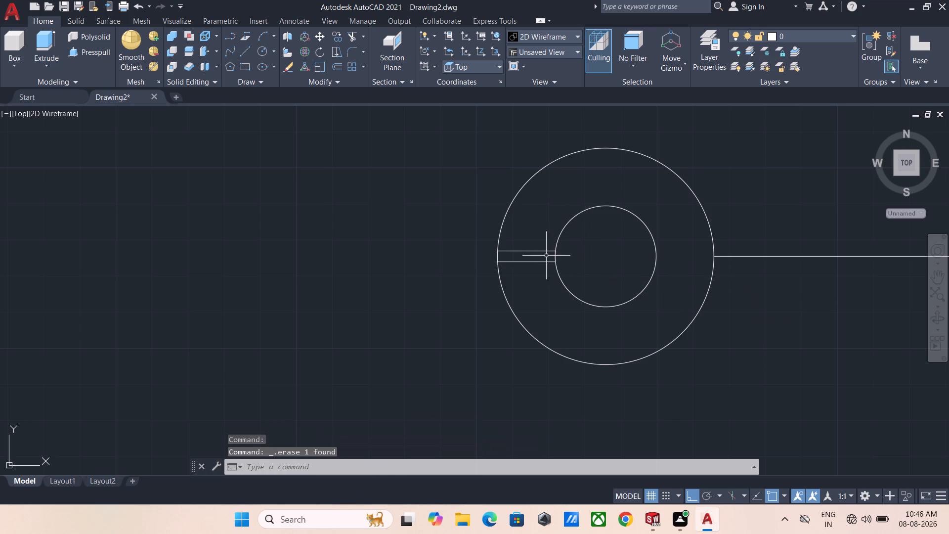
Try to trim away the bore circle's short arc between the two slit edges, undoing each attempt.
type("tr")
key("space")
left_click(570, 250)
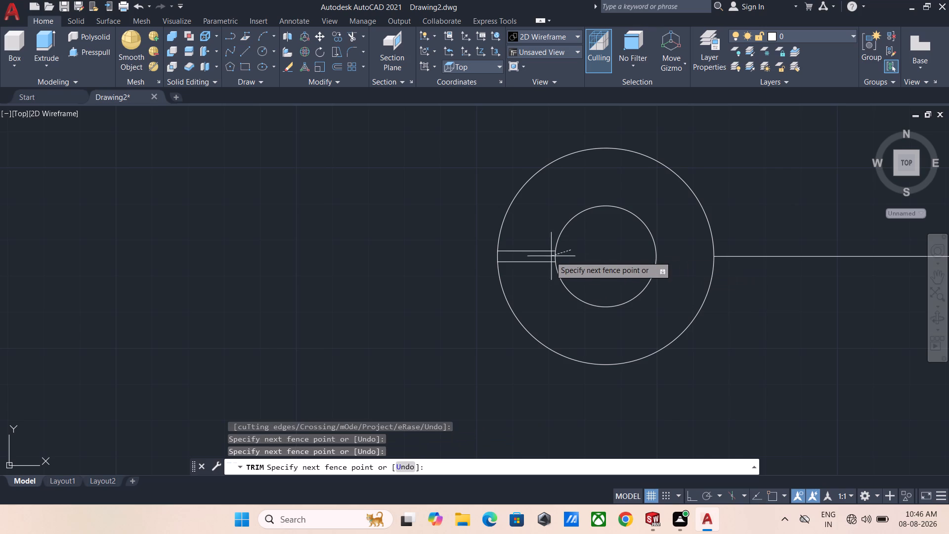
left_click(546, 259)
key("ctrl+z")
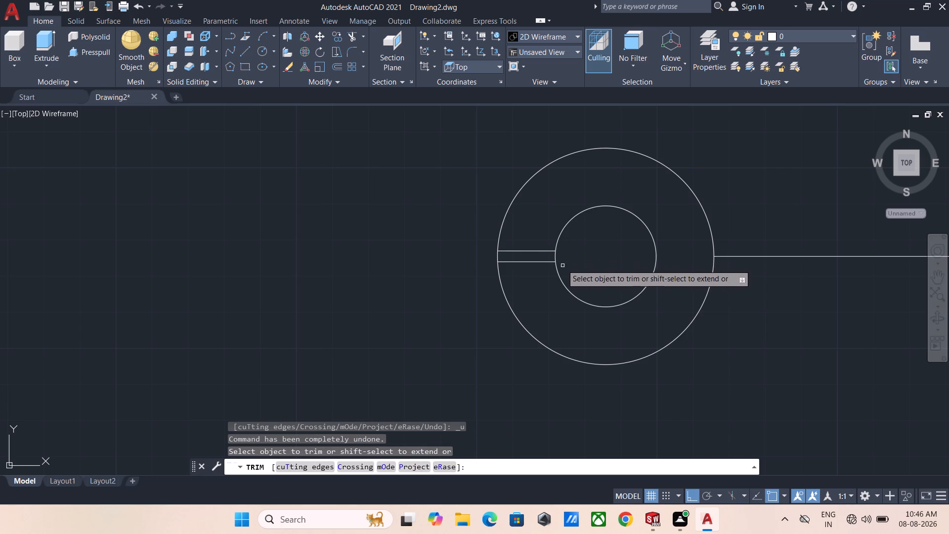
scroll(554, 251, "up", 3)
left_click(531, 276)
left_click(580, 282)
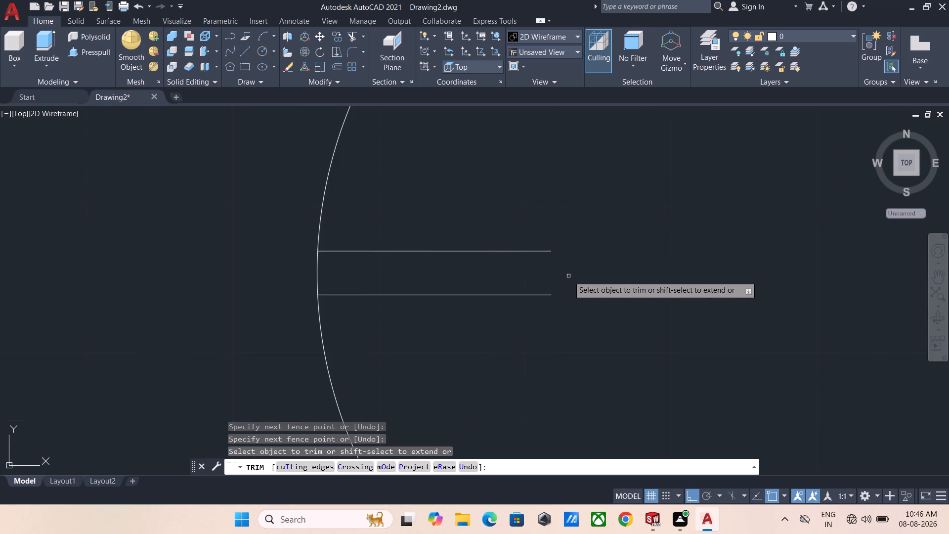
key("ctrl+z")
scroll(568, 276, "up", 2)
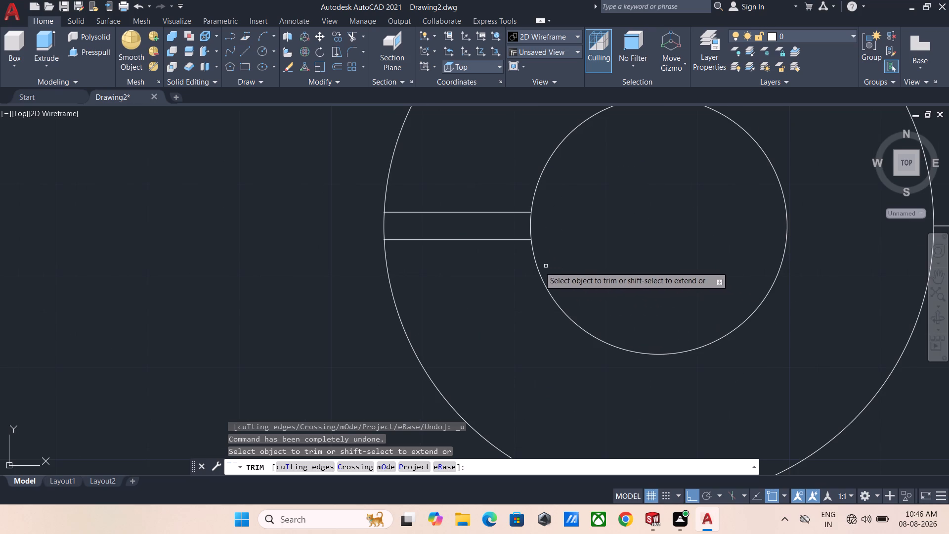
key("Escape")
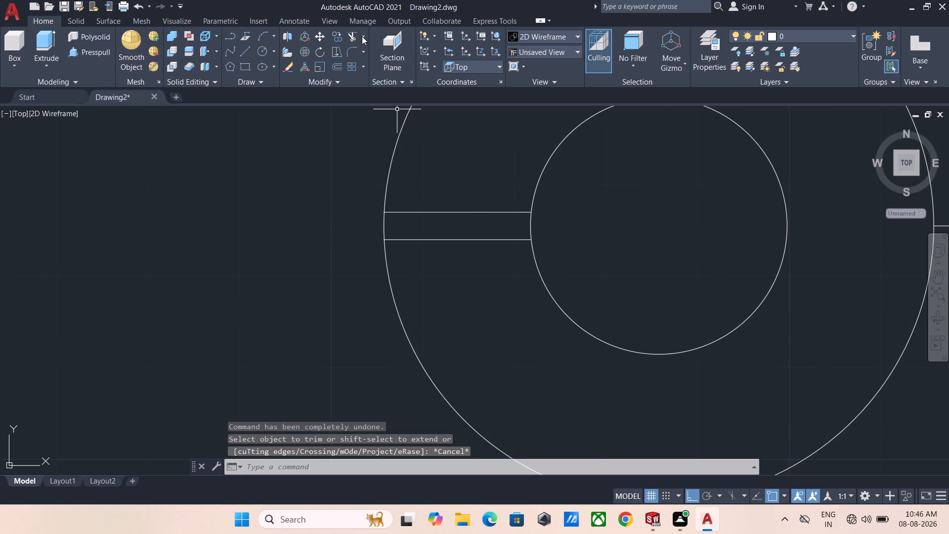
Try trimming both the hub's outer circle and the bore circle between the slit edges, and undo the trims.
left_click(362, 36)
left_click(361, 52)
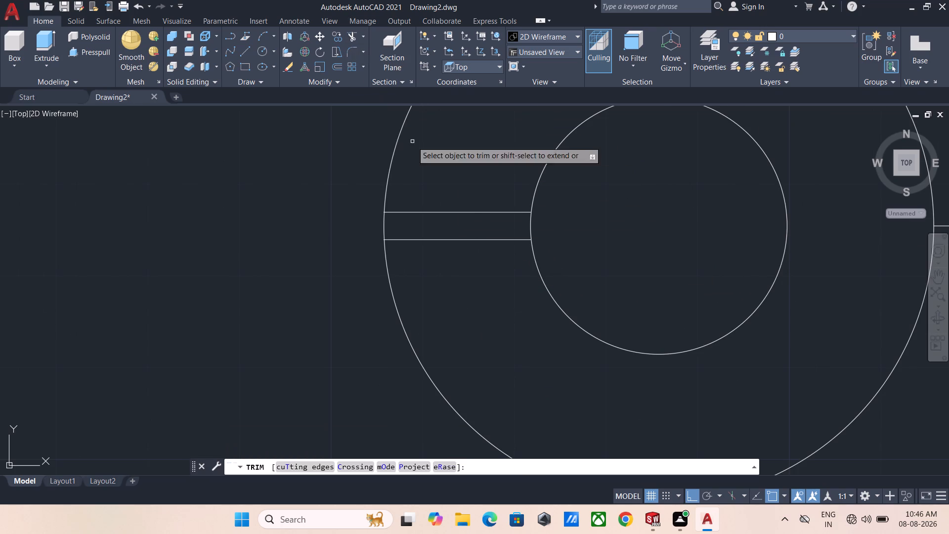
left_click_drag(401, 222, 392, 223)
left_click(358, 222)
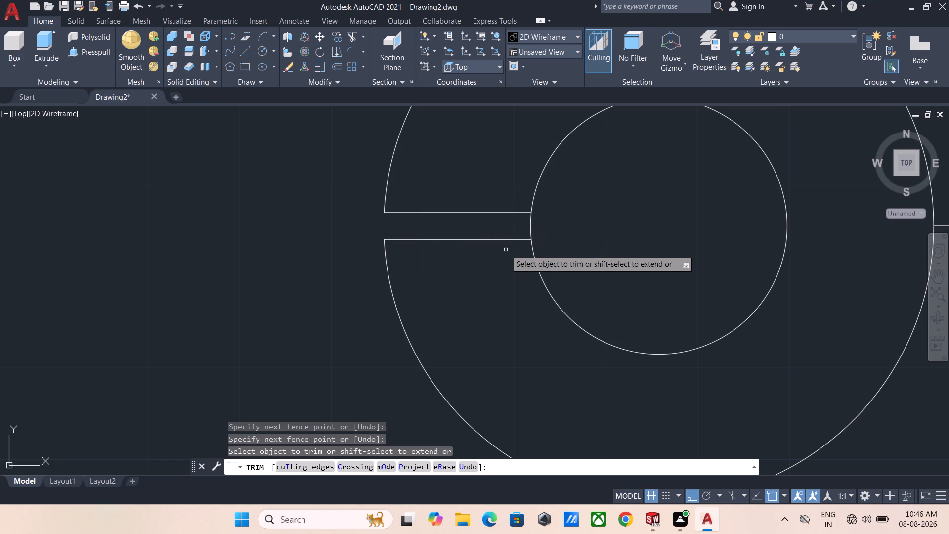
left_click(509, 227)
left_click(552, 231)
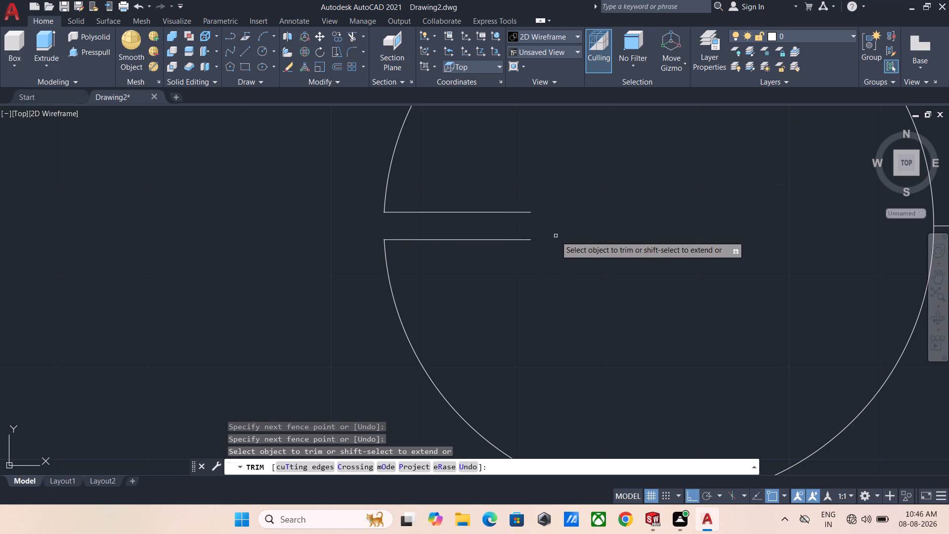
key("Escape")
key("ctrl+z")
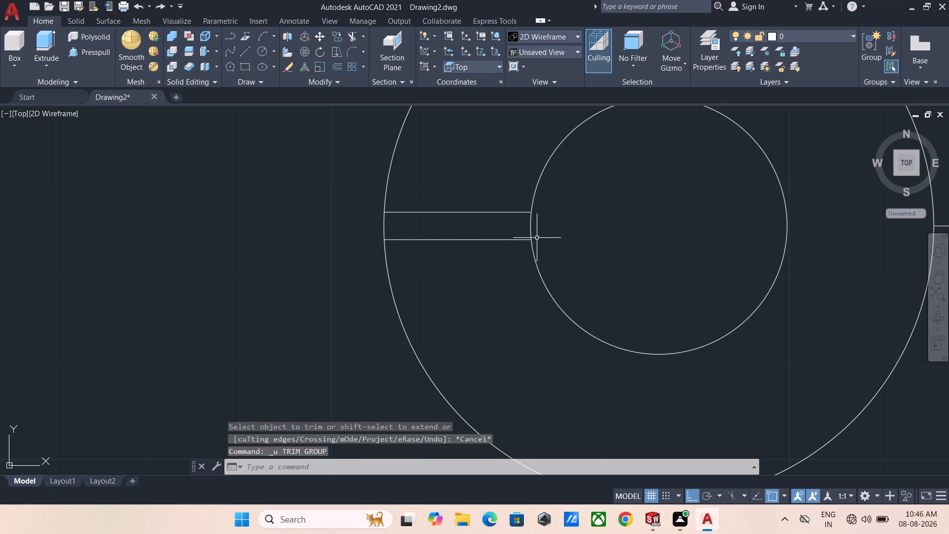
Erase both horizontal slit edge lines between the bore and the hub's outer circle.
scroll(534, 234, "up", 4)
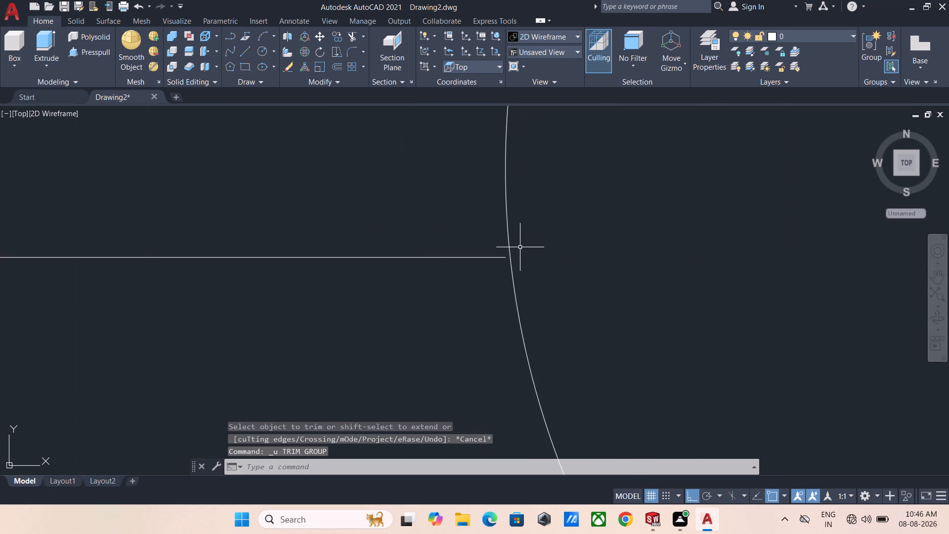
scroll(520, 247, "down", 2)
left_click_drag(466, 279, 459, 273)
left_click(400, 163)
key("Delete")
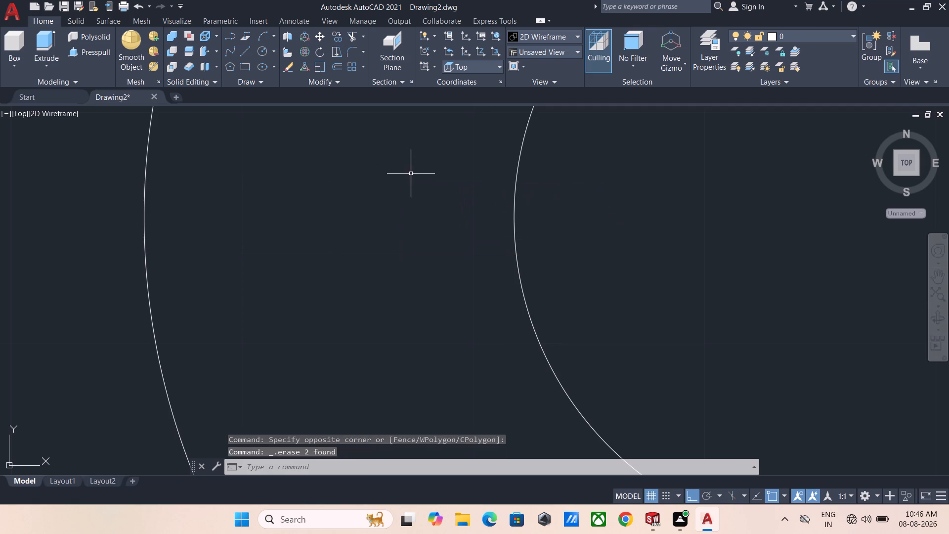
Draw a horizontal line from the bore's left quadrant to the left quadrant of the hub's outer circle.
type("l")
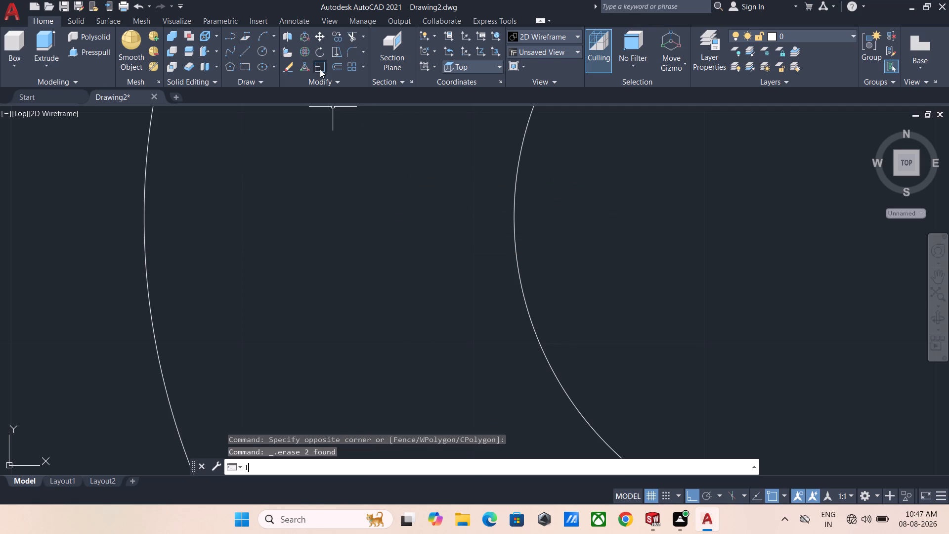
key("space")
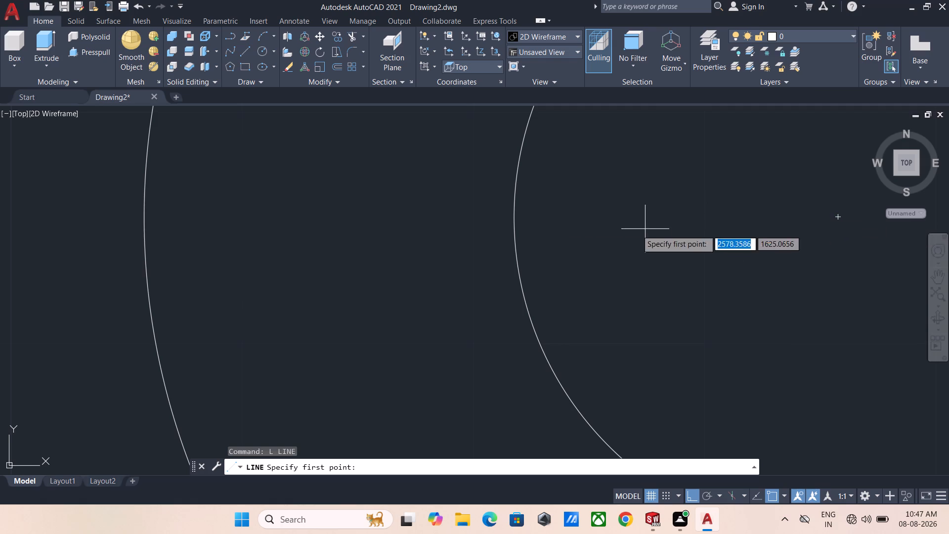
left_click_drag(516, 214, 502, 216)
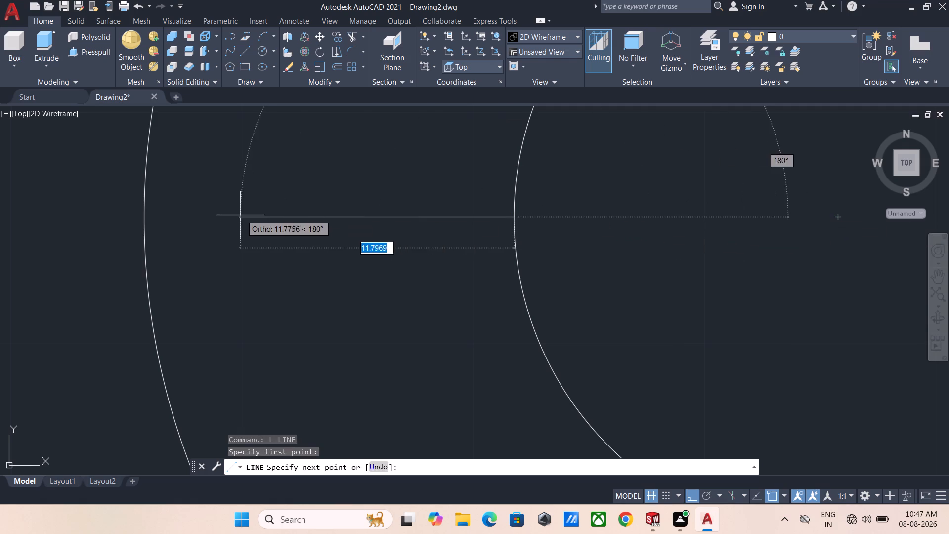
left_click(140, 218)
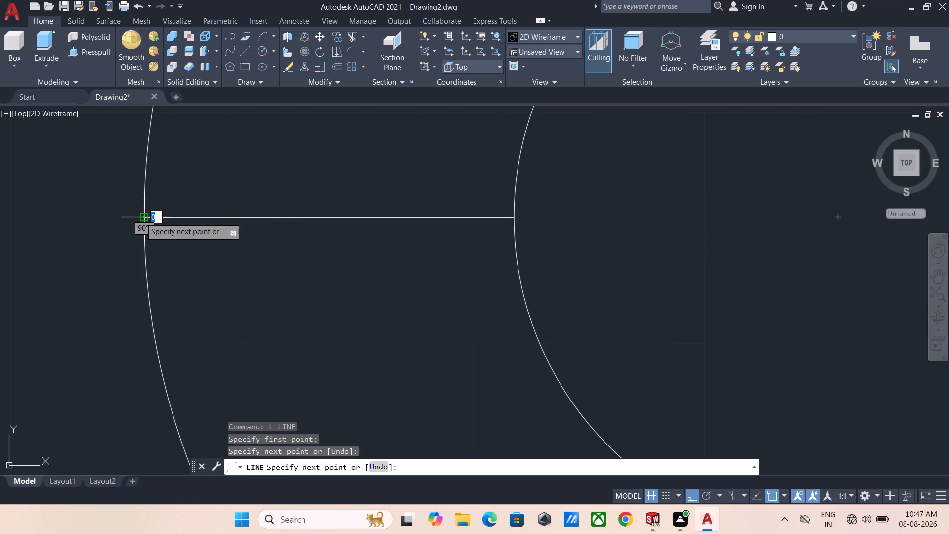
key("Escape")
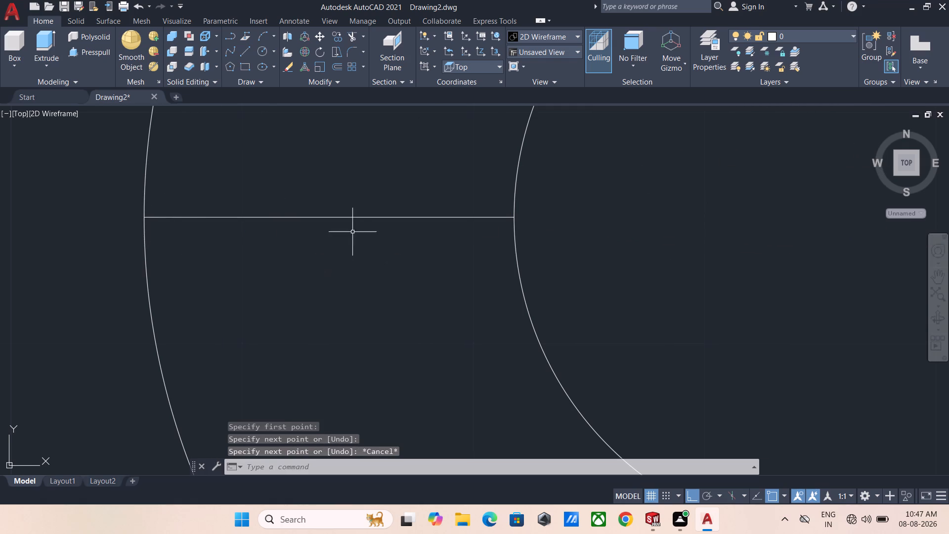
Copy the new horizontal line 1.5 upward from its bore end as the slit's upper edge.
left_click(348, 224)
left_click(347, 222)
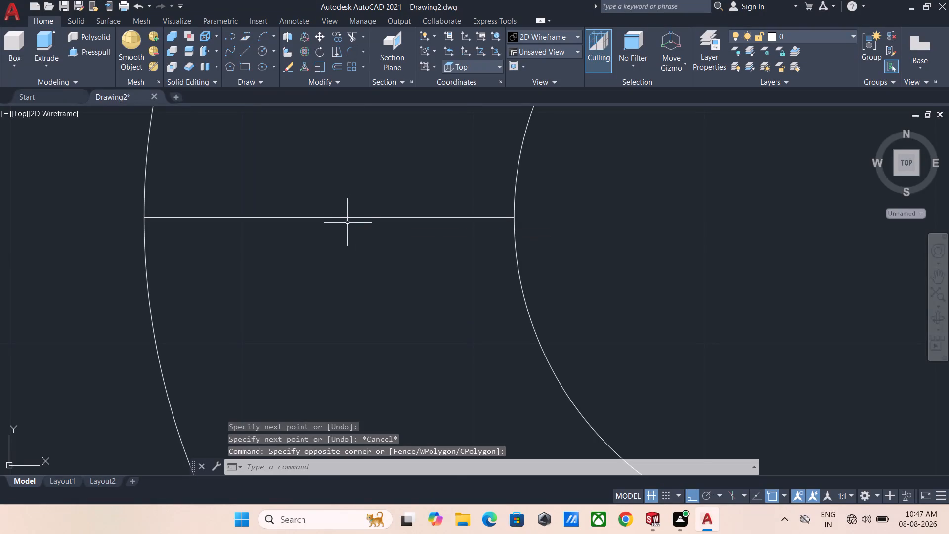
left_click(347, 217)
right_click(347, 217)
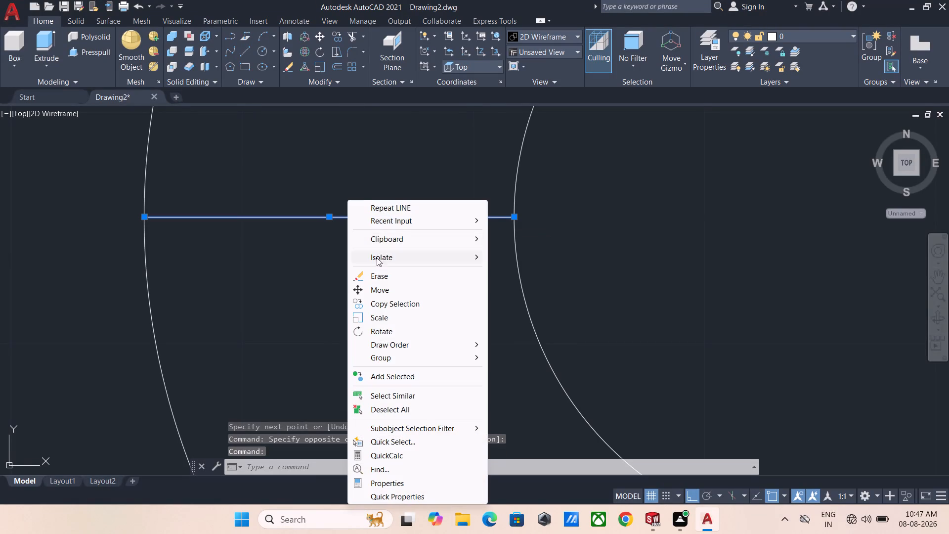
left_click(400, 300)
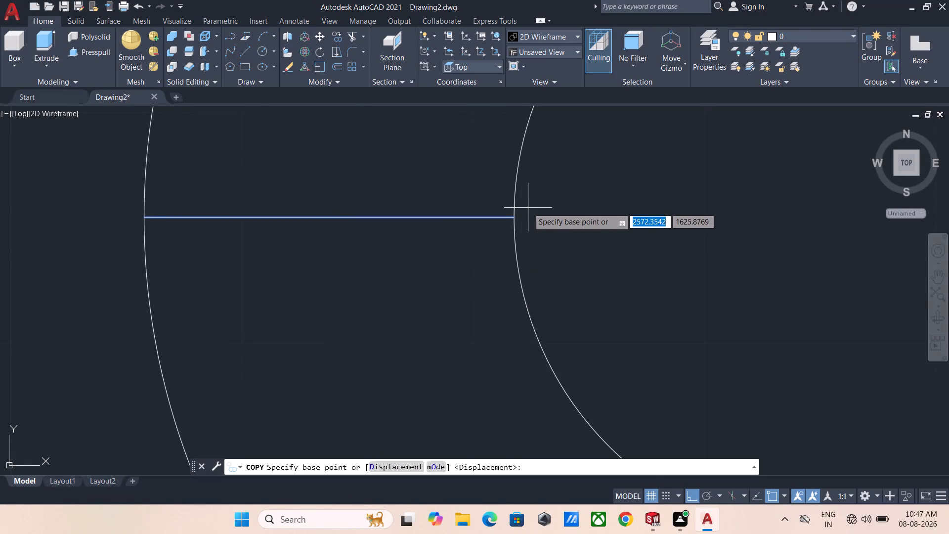
left_click(513, 219)
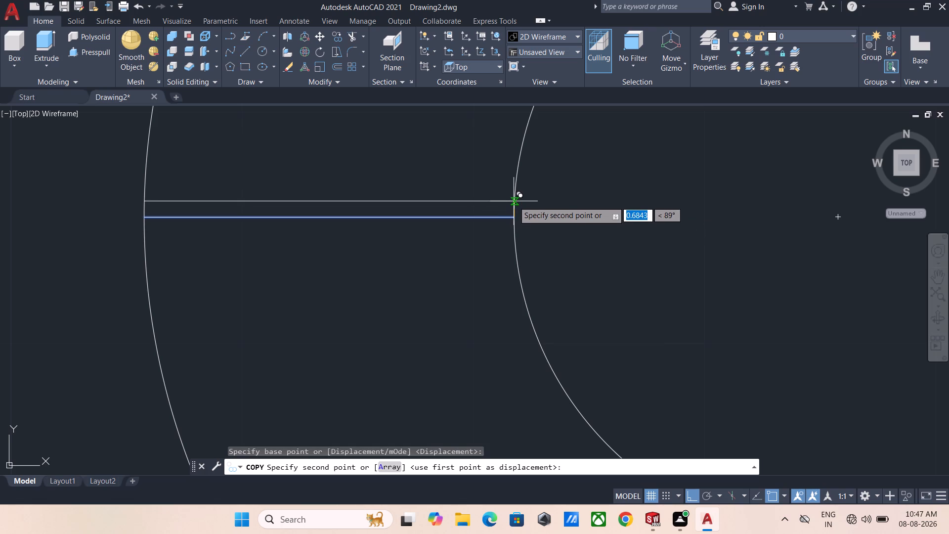
type("1.5")
key("Return")
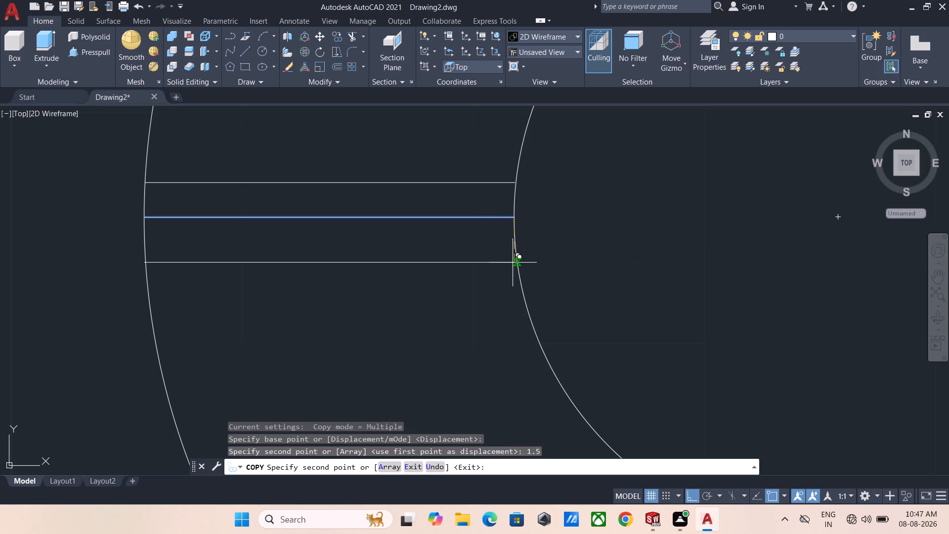
scroll(519, 271, "up", 2)
middle_click_drag(502, 155, 503, 205)
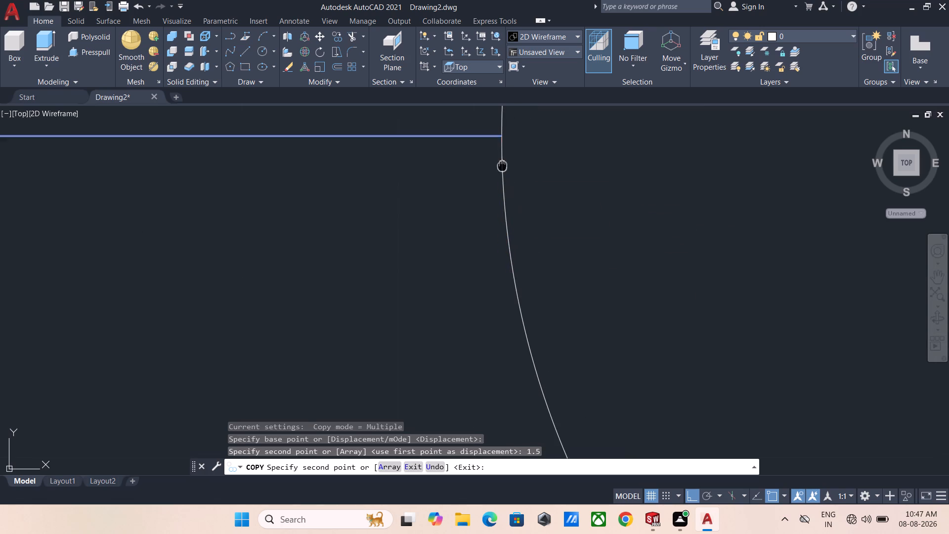
middle_click_drag(503, 205, 521, 355)
scroll(515, 342, "down", 1)
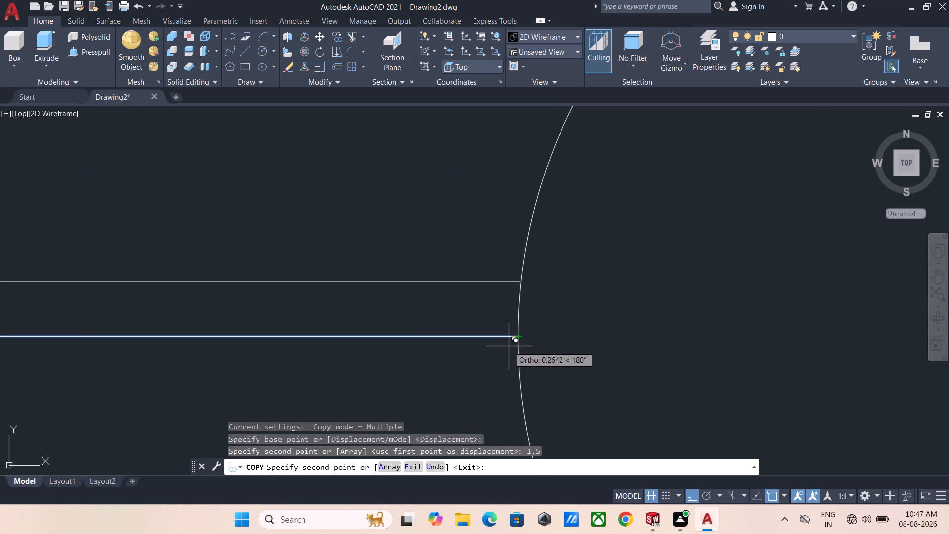
key("Escape")
Stretch the bore end of the slit's upper edge horizontally until it meets the bore circle.
left_click(503, 285)
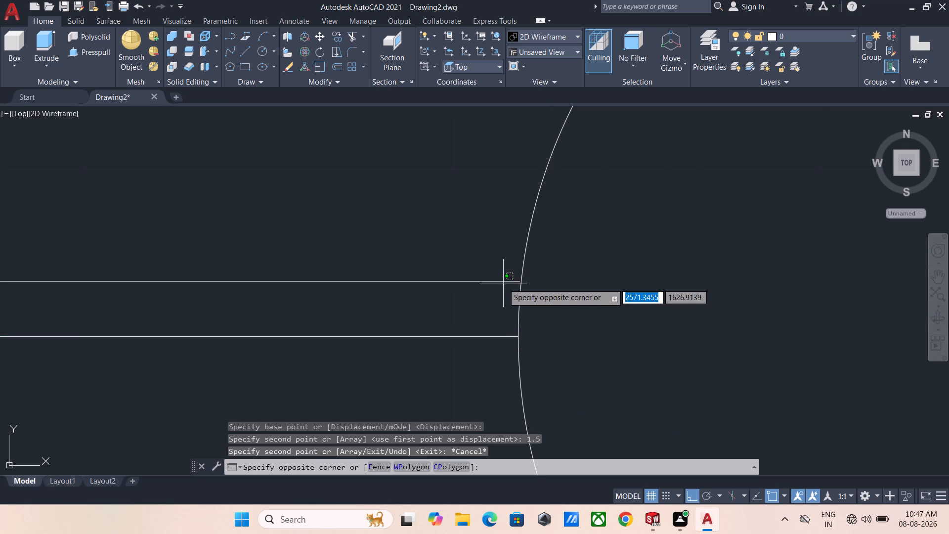
left_click(503, 282)
left_click(507, 280)
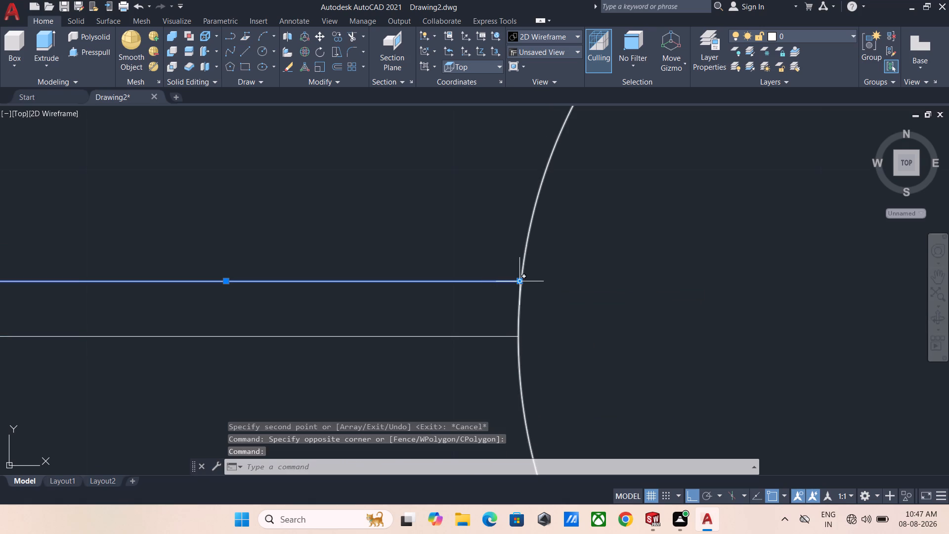
left_click(520, 284)
scroll(517, 282, "up", 4)
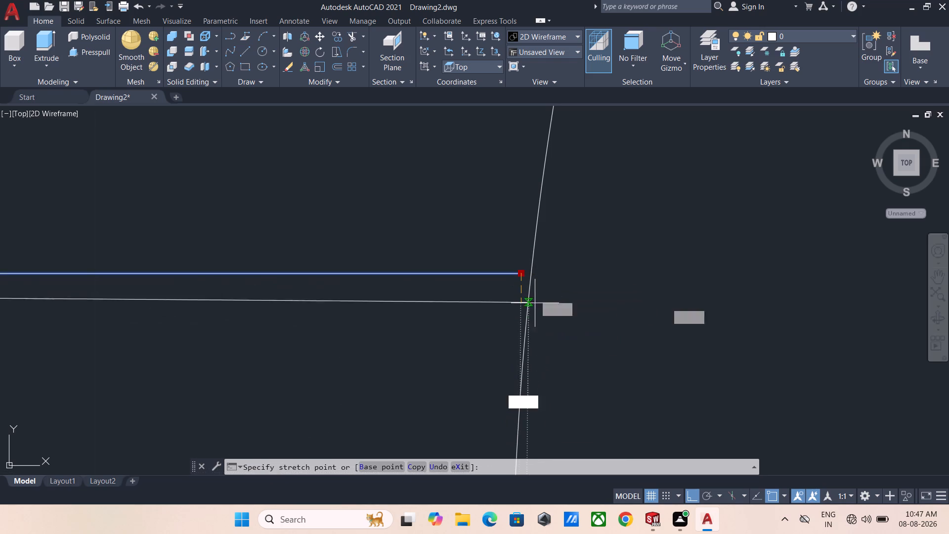
left_click(532, 272)
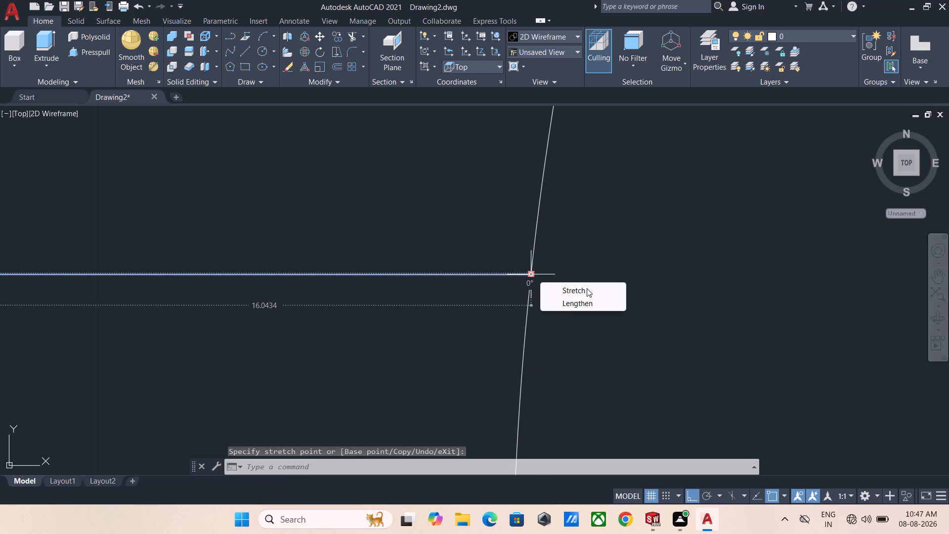
key("Escape")
Copy the slit's horizontal centre line 1.5 downward from its bore end as the slit's lower edge.
middle_click(431, 269)
scroll(431, 269, "down", 2)
middle_click_drag(308, 276, 637, 255)
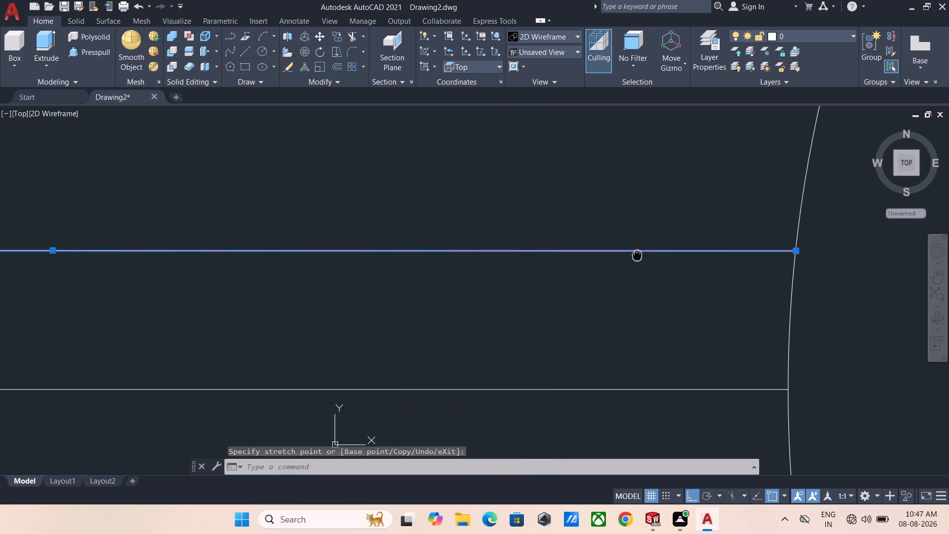
middle_click_drag(637, 255, 640, 255)
middle_click_drag(0, 182, 786, 183)
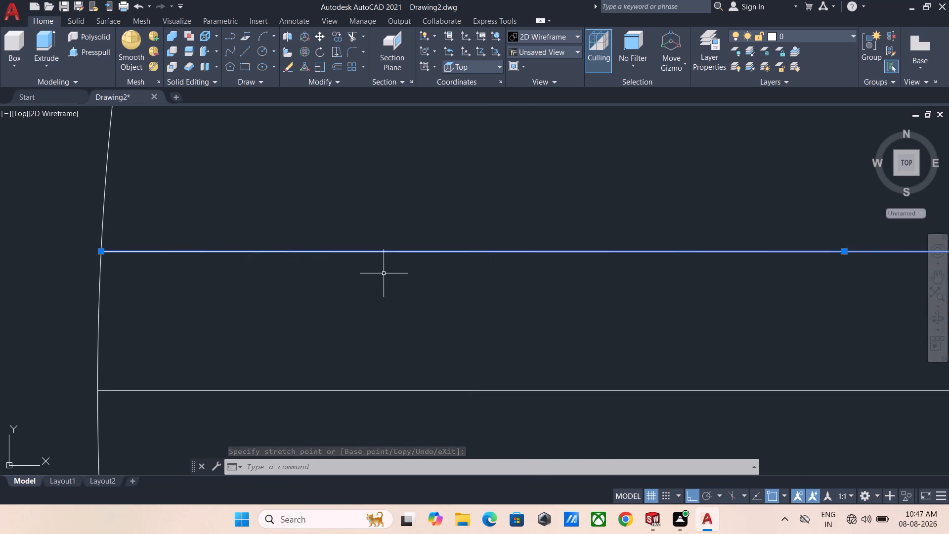
middle_click_drag(381, 274, 0, 188)
scroll(32, 189, "down", 1)
middle_click_drag(268, 221, 236, 219)
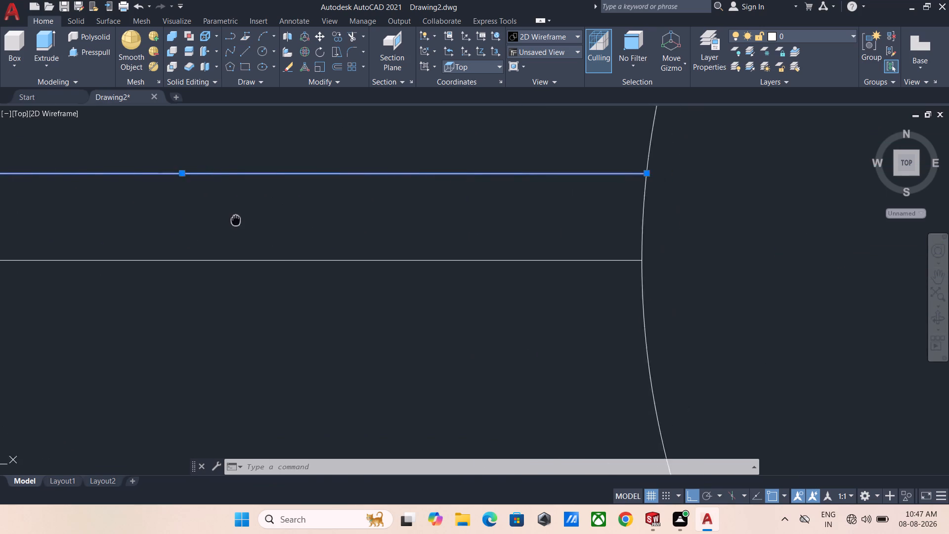
middle_click_drag(236, 219, 0, 220)
scroll(180, 222, "up", 2)
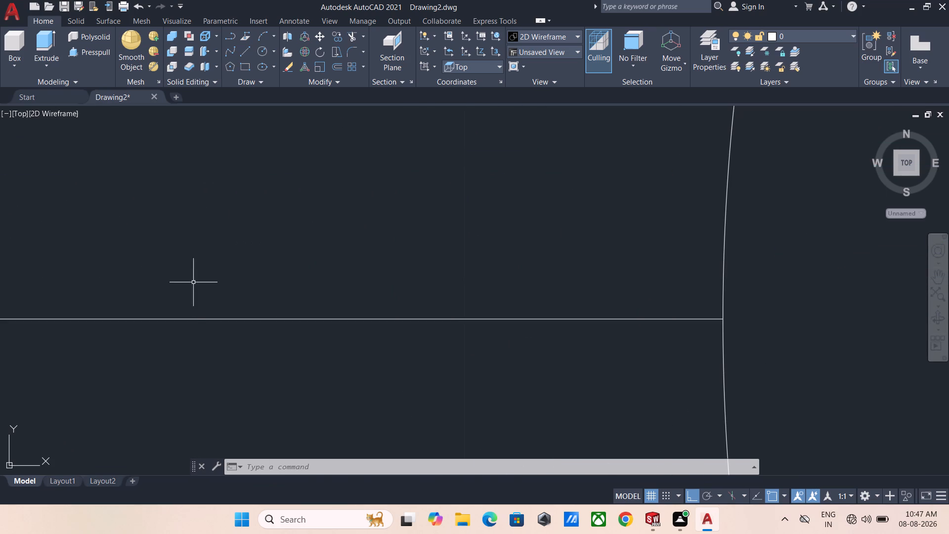
left_click(190, 322)
left_click(190, 320)
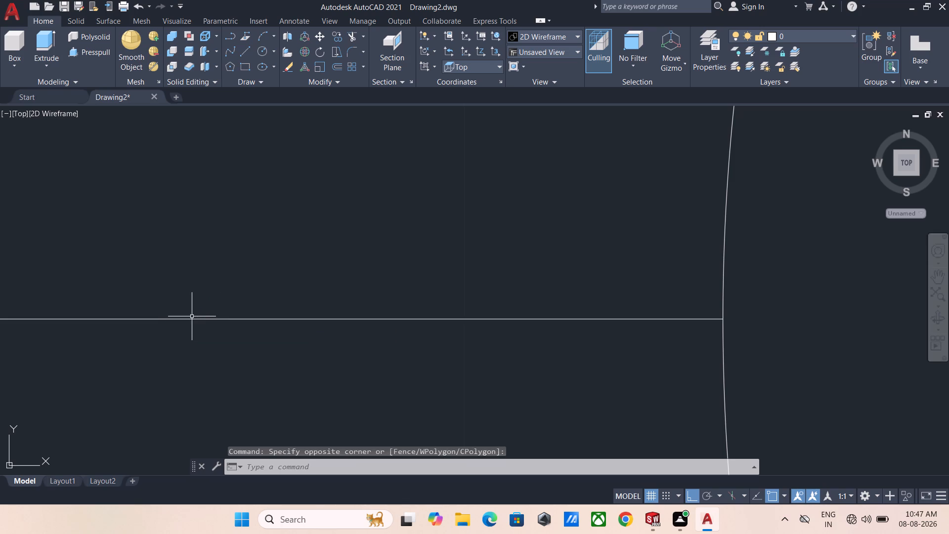
left_click(192, 319)
right_click(157, 289)
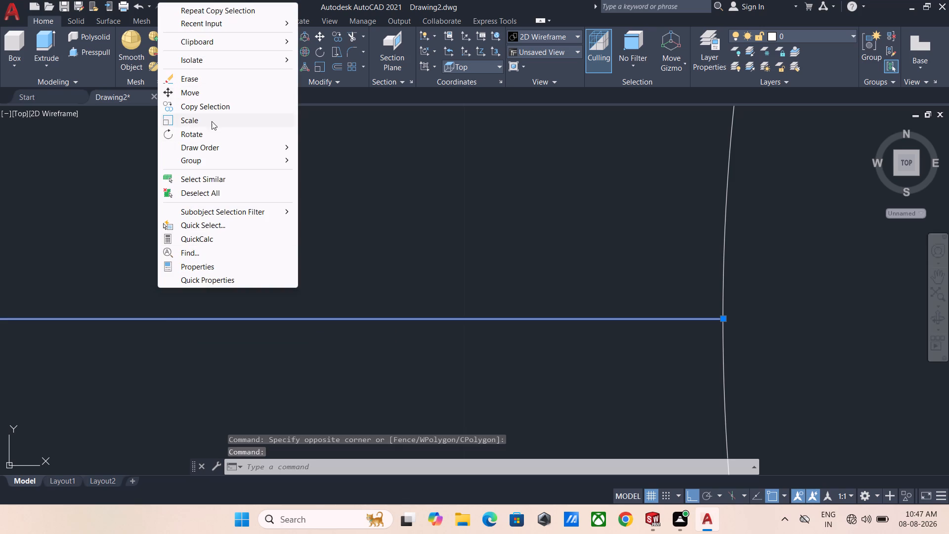
left_click(215, 110)
scroll(709, 346, "up", 2)
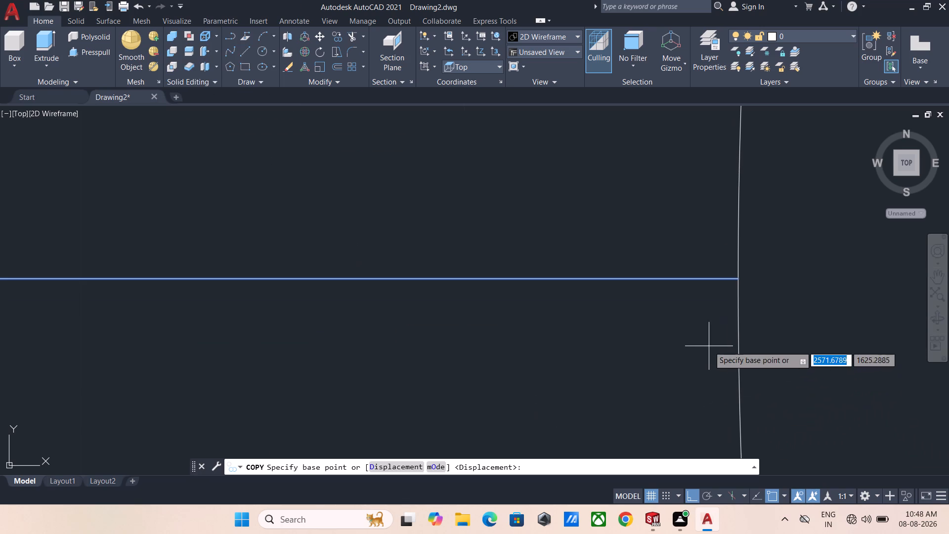
left_click(738, 279)
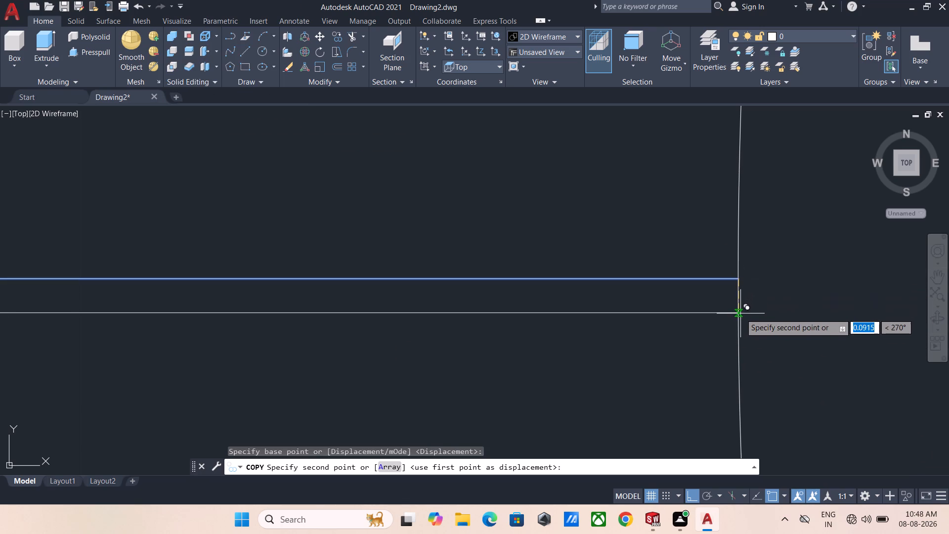
type("1.5")
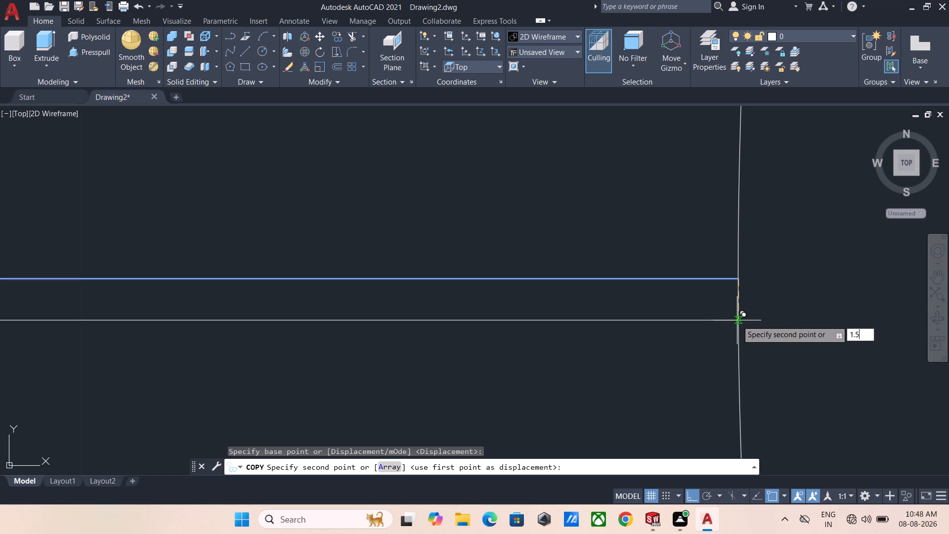
key("Return")
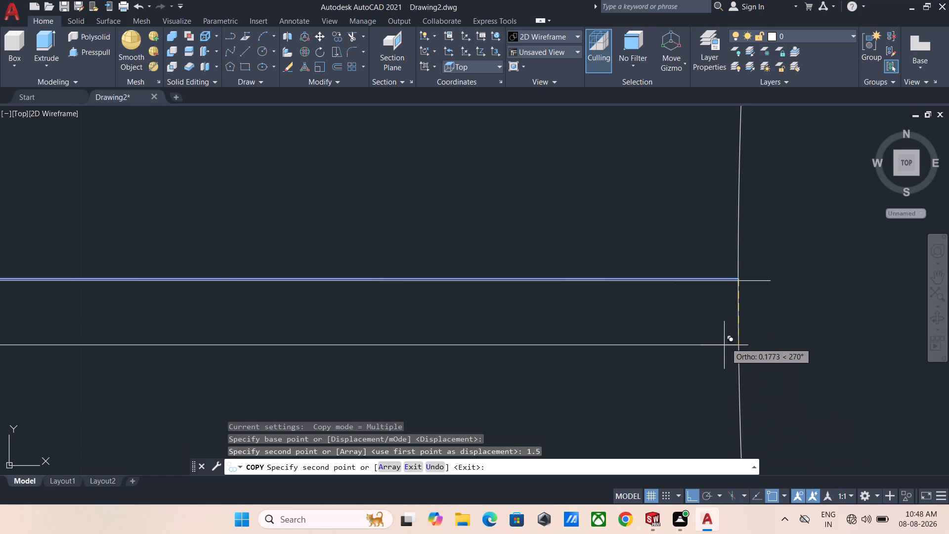
scroll(729, 337, "down", 4)
key("Escape")
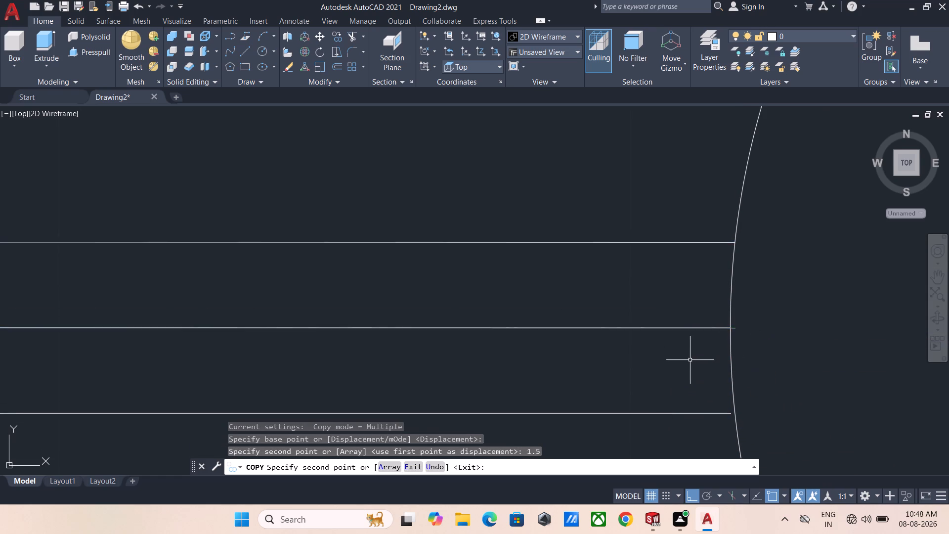
Erase the extra copied line that overlaps the slit's centre line and pokes into the bore.
scroll(690, 360, "down", 2)
scroll(738, 374, "up", 3)
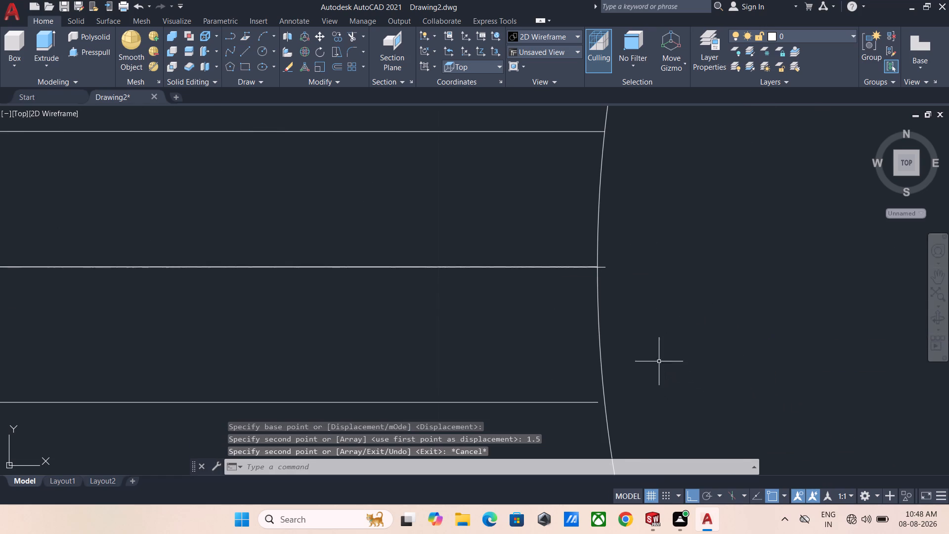
scroll(648, 345, "down", 2)
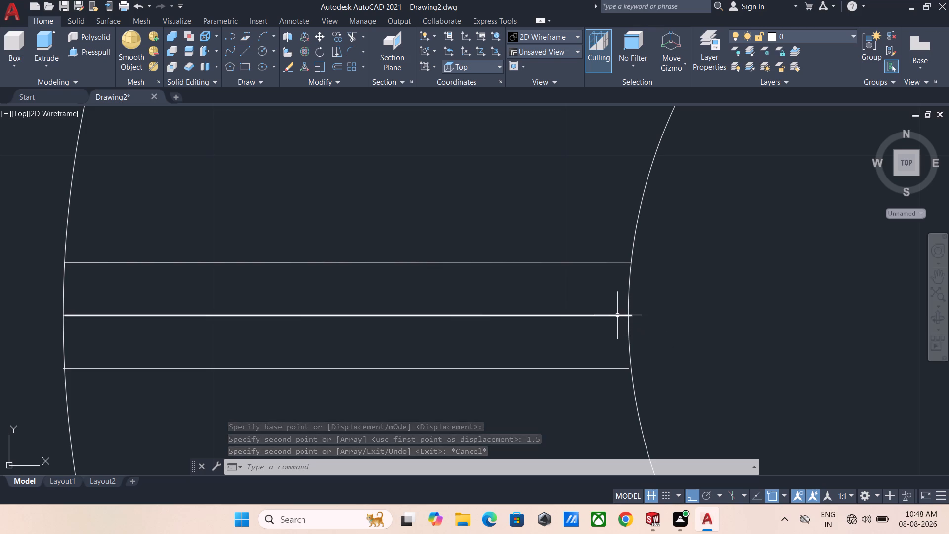
left_click(617, 315)
key("Delete")
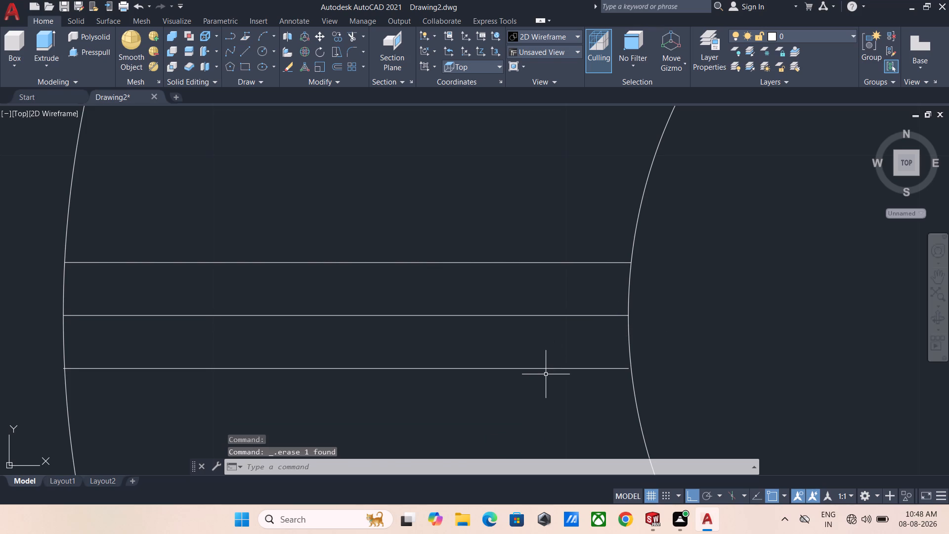
Stretch the bore end of the slit's lower edge horizontally until it meets the bore circle.
left_click(546, 370)
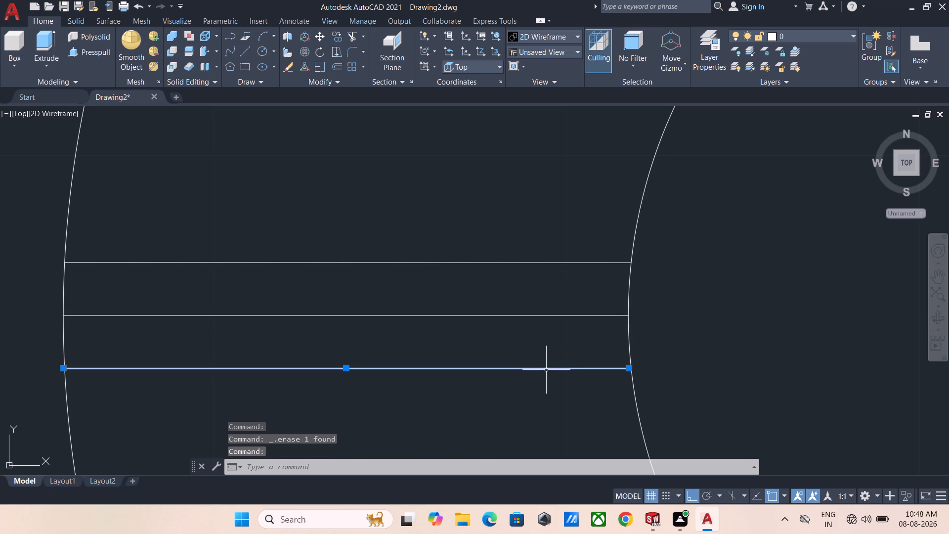
scroll(623, 363, "up", 3)
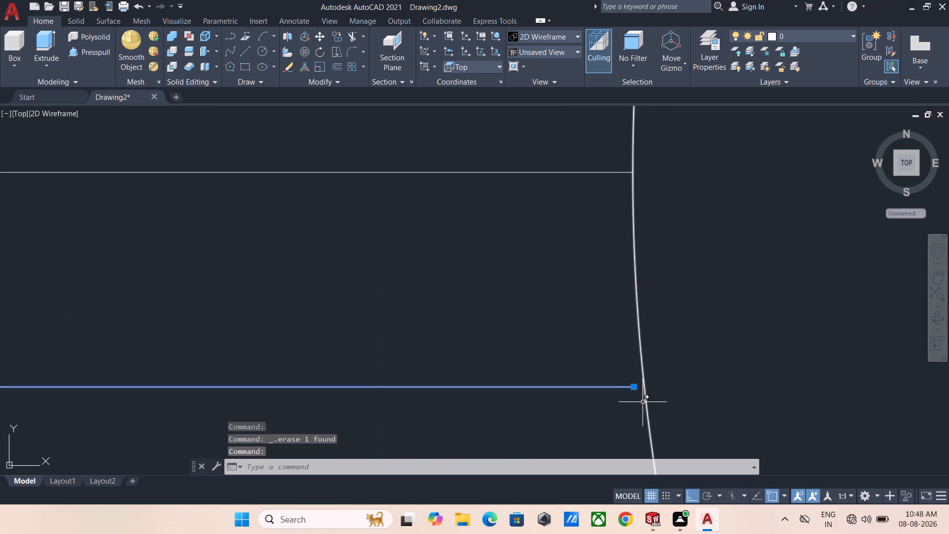
left_click(635, 387)
left_click(646, 386)
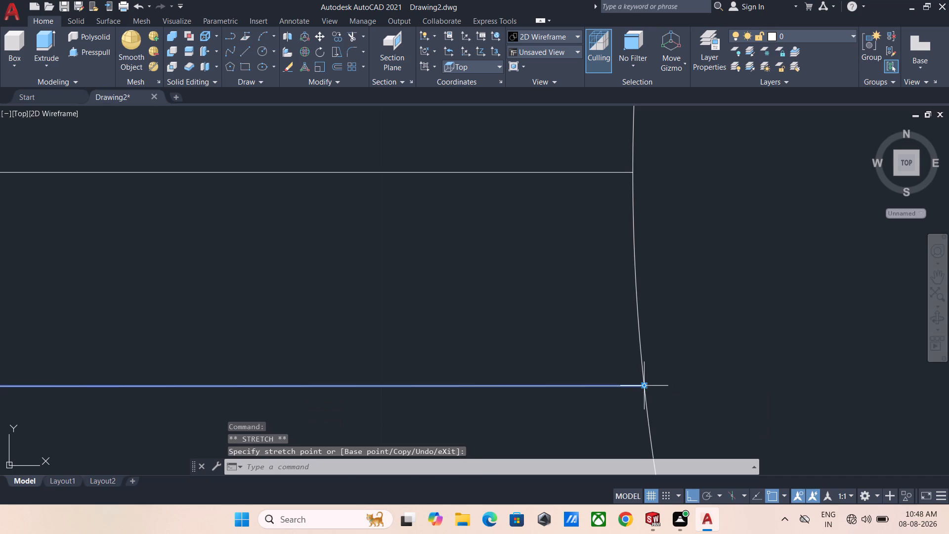
key("Escape")
Trim the short overhang of the slit's lower edge that sticks out past the hub's outer circle.
scroll(470, 333, "down", 3)
middle_click_drag(286, 333, 575, 367)
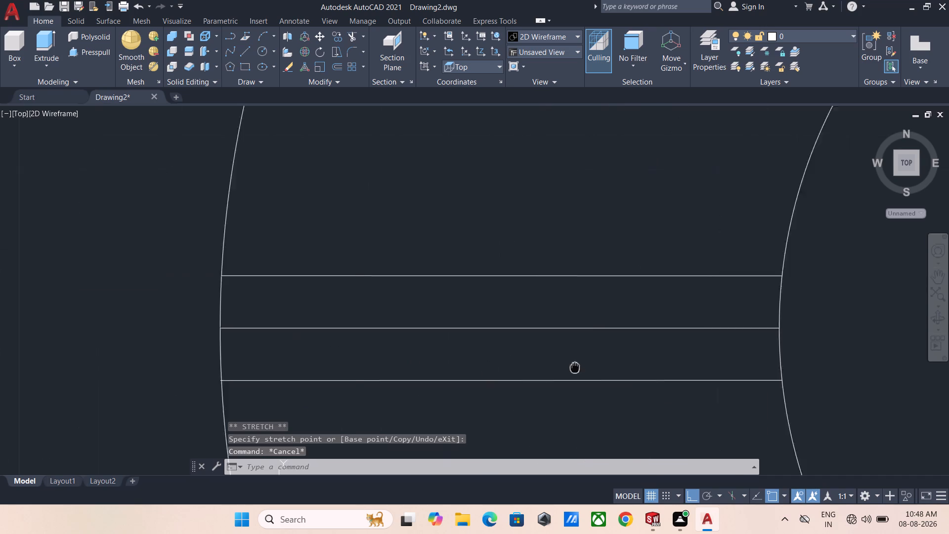
middle_click_drag(575, 367, 928, 367)
scroll(615, 351, "up", 2)
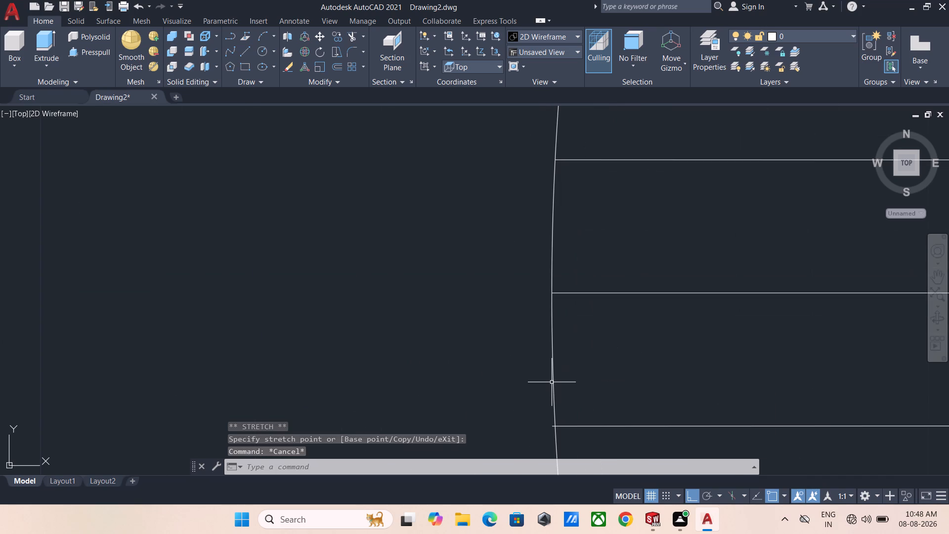
type("tr")
key("space")
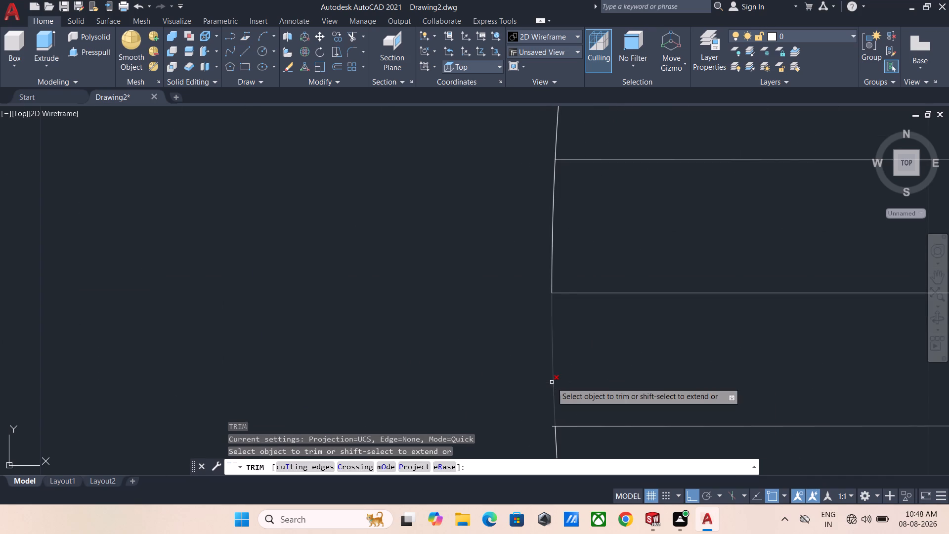
scroll(557, 417, "up", 3)
middle_click_drag(542, 420, 551, 290)
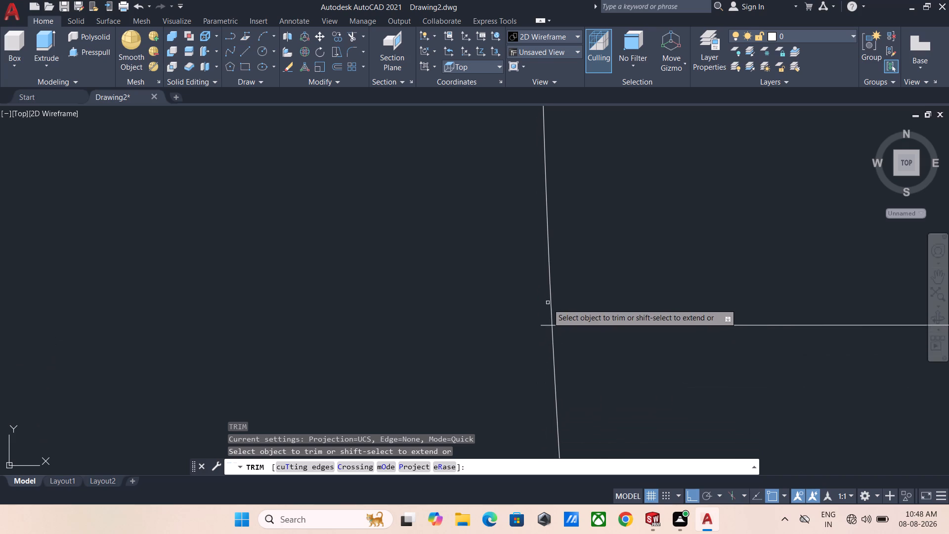
left_click(541, 311)
left_click(541, 342)
scroll(542, 339, "down", 4)
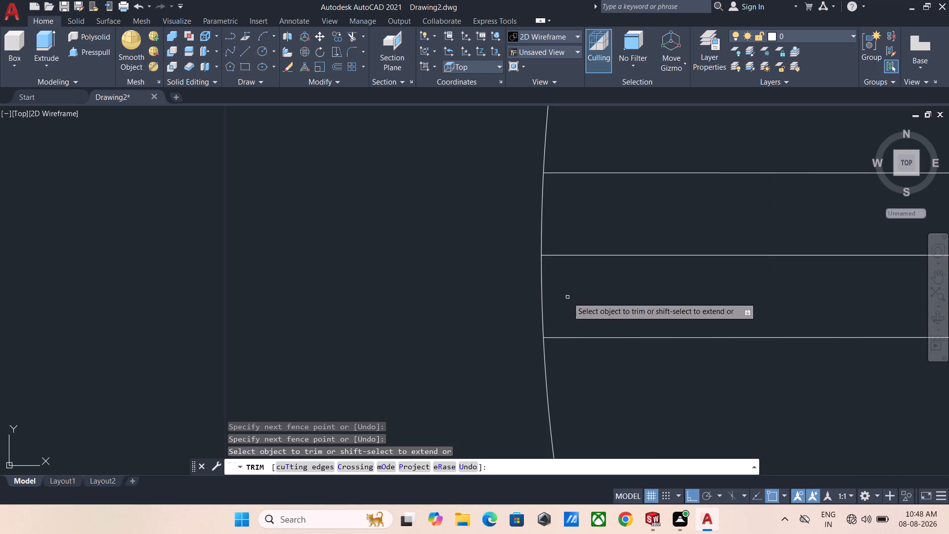
Trim the arcs of the hub's outer circle and the bore circle lying between the two slit edges.
left_click_drag(562, 236, 548, 236)
left_click(504, 234)
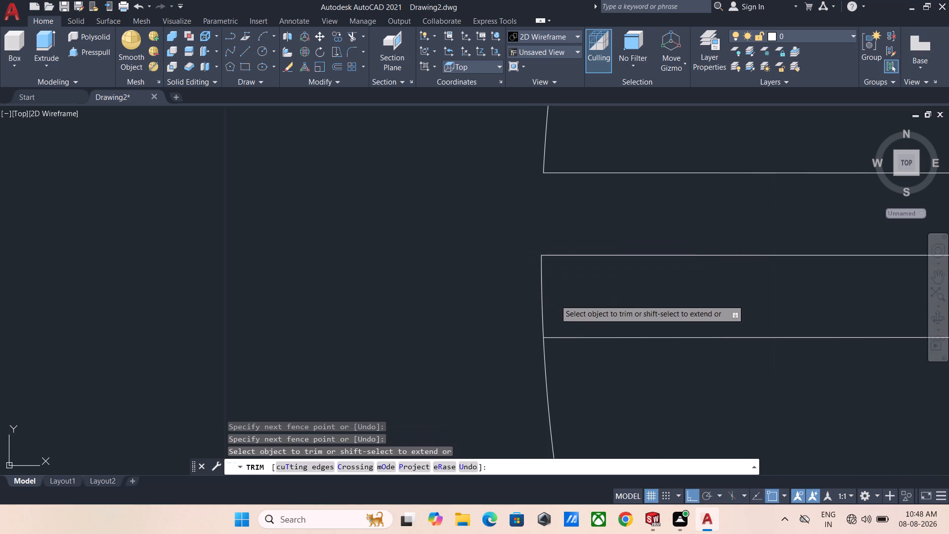
left_click(555, 300)
left_click(510, 299)
scroll(511, 295, "down", 2)
middle_click_drag(438, 286, 338, 287)
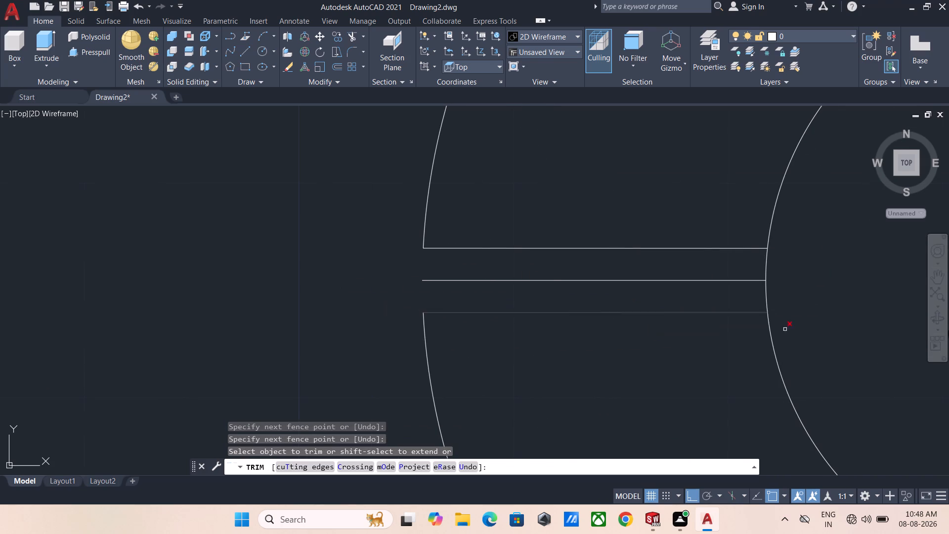
left_click_drag(732, 261, 742, 261)
left_click(803, 261)
left_click_drag(801, 288, 789, 288)
left_click(729, 293)
left_click(736, 294)
left_click(796, 296)
scroll(786, 298, "up", 2)
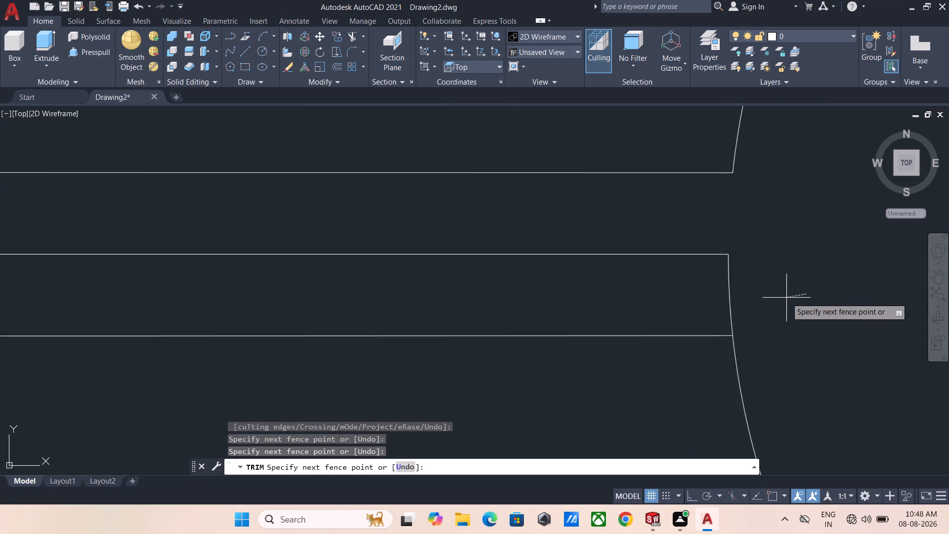
scroll(786, 298, "up", 1)
left_click(645, 298)
scroll(688, 310, "down", 3)
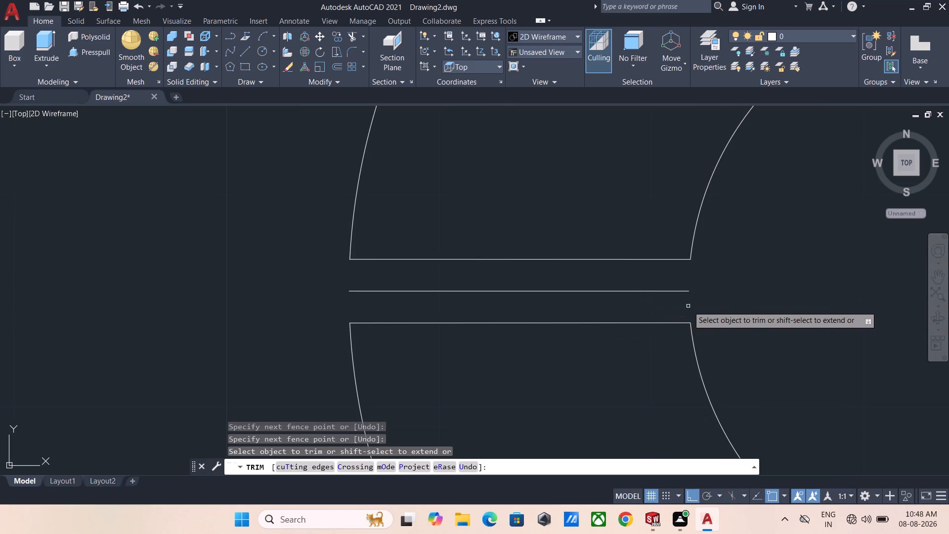
key("Escape")
Erase the leftover centre line between the slit's two edges.
left_click(681, 290)
key("Delete")
Draw a circle of radius 15 centred on the free end of the arm line.
scroll(679, 309, "down", 4)
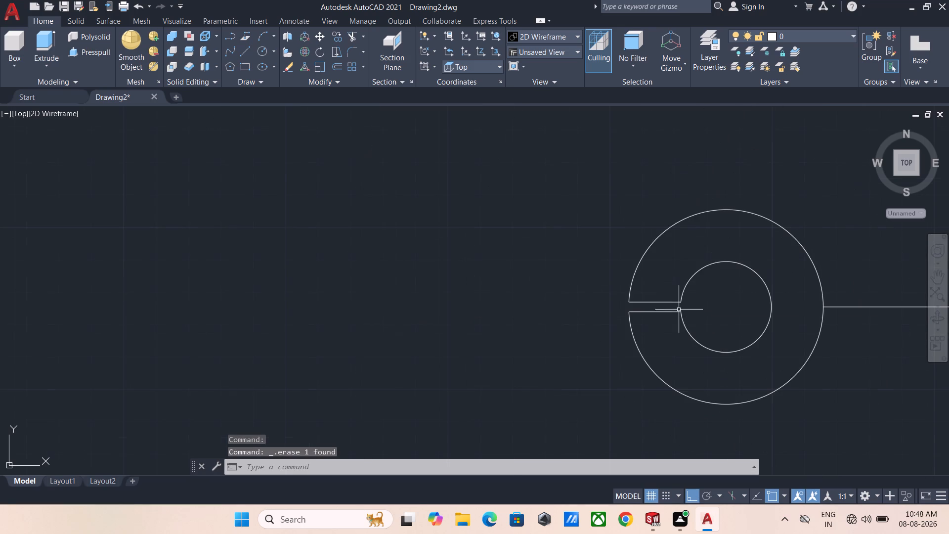
middle_click_drag(713, 286, 498, 294)
scroll(575, 288, "down", 2)
scroll(679, 280, "down", 1)
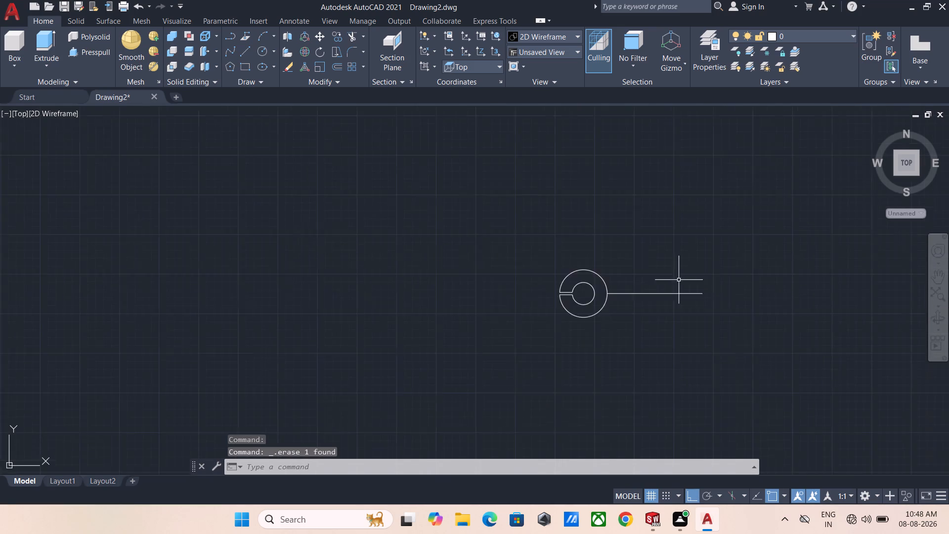
middle_click_drag(679, 280, 390, 281)
scroll(403, 279, "up", 1)
type("c")
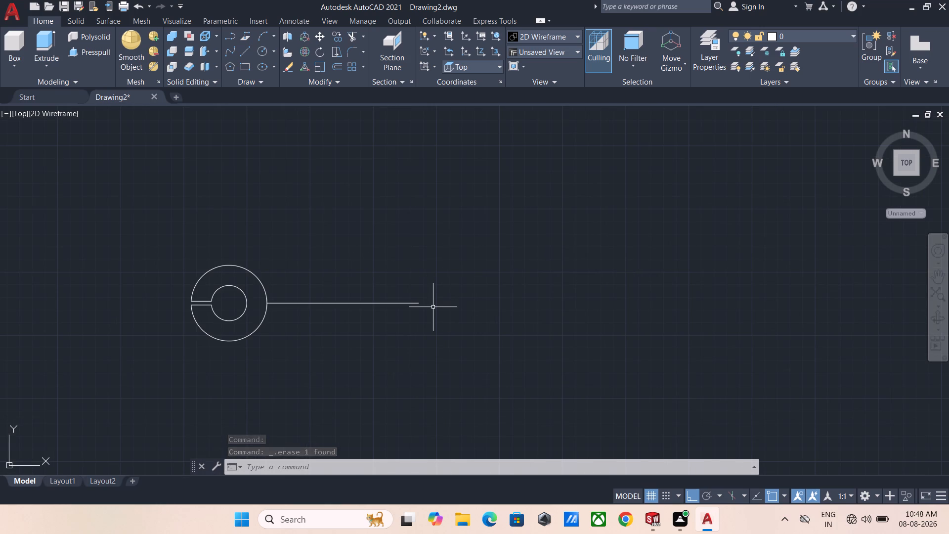
key("space")
left_click(416, 303)
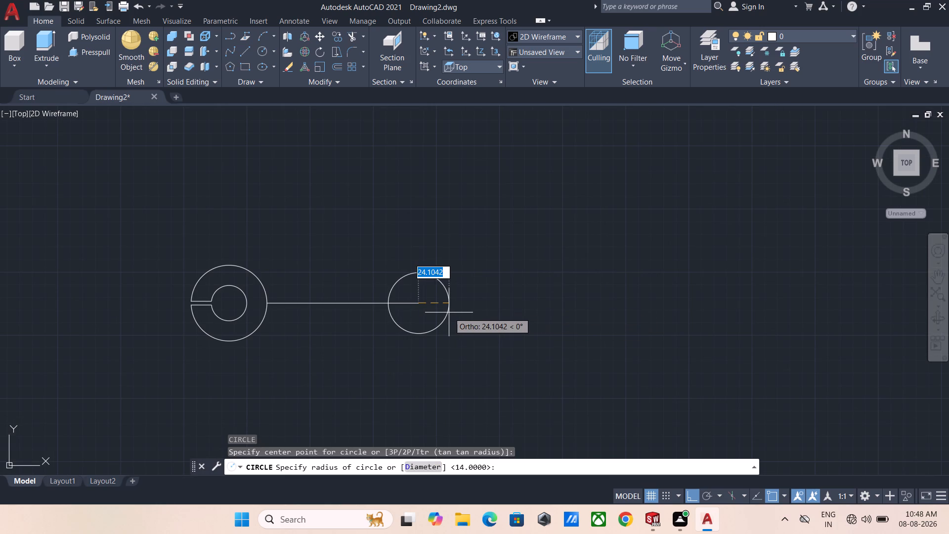
type("15")
key("Return")
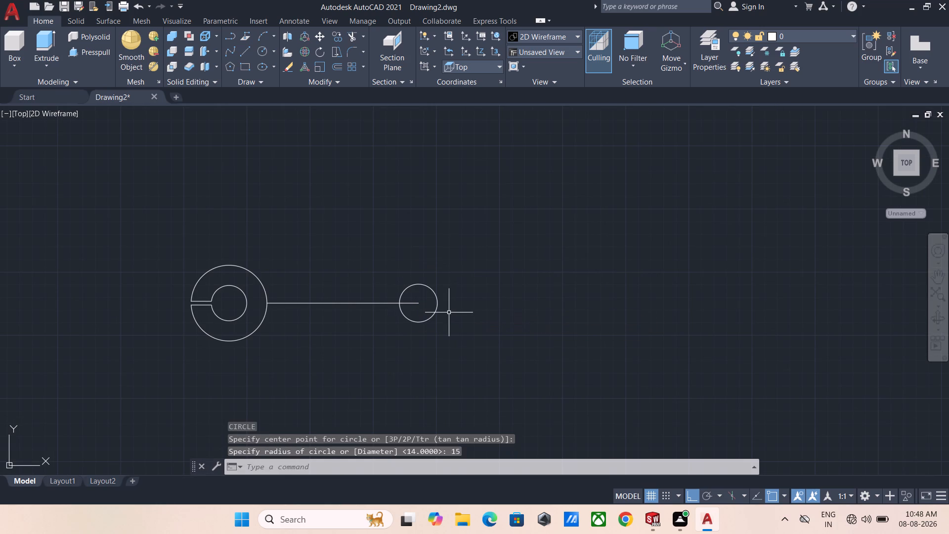
With Ortho off, draw a line from the hub outer circle's top quadrant to the top quadrant of the radius 15 circle.
type("l")
key("space")
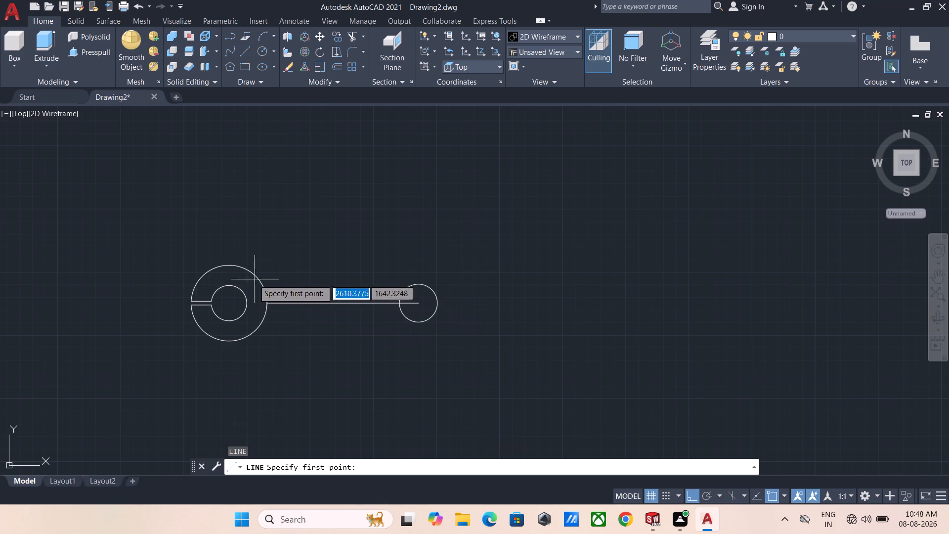
left_click_drag(228, 267, 235, 271)
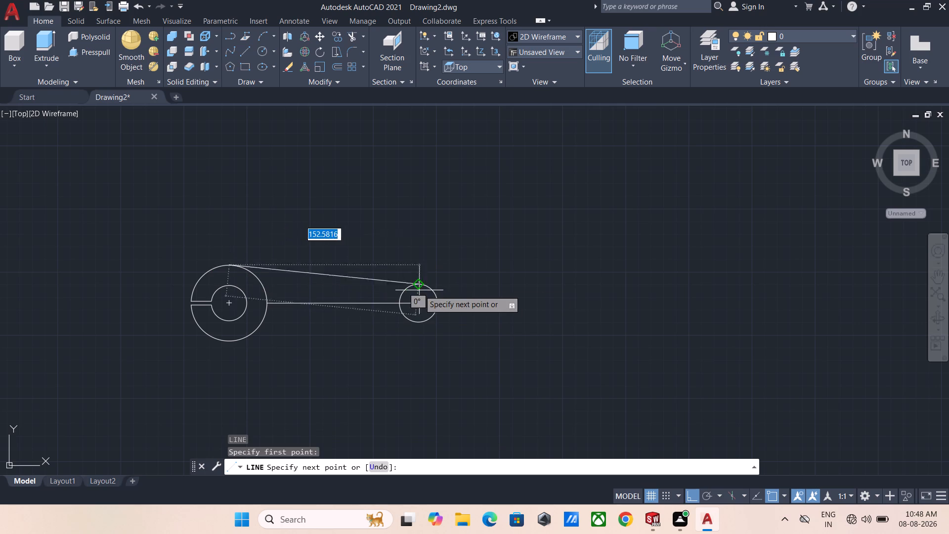
key("F8")
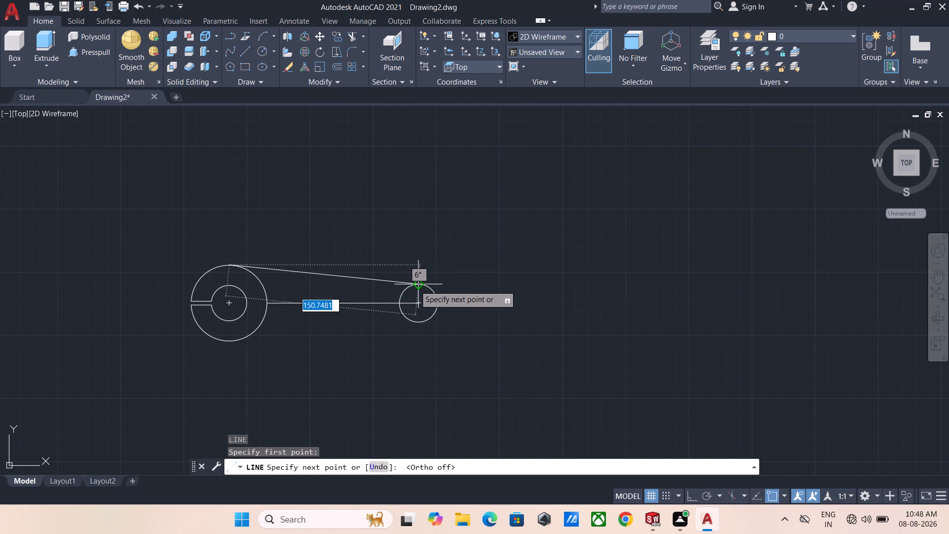
left_click(416, 284)
key("Escape")
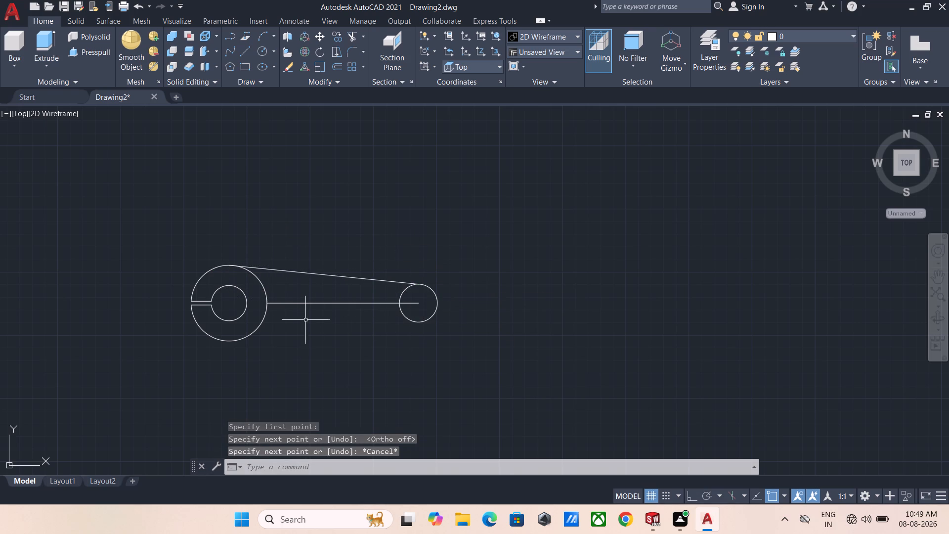
Draw a line from the hub outer circle's bottom quadrant to the bottom quadrant of the radius 15 circle.
key("space")
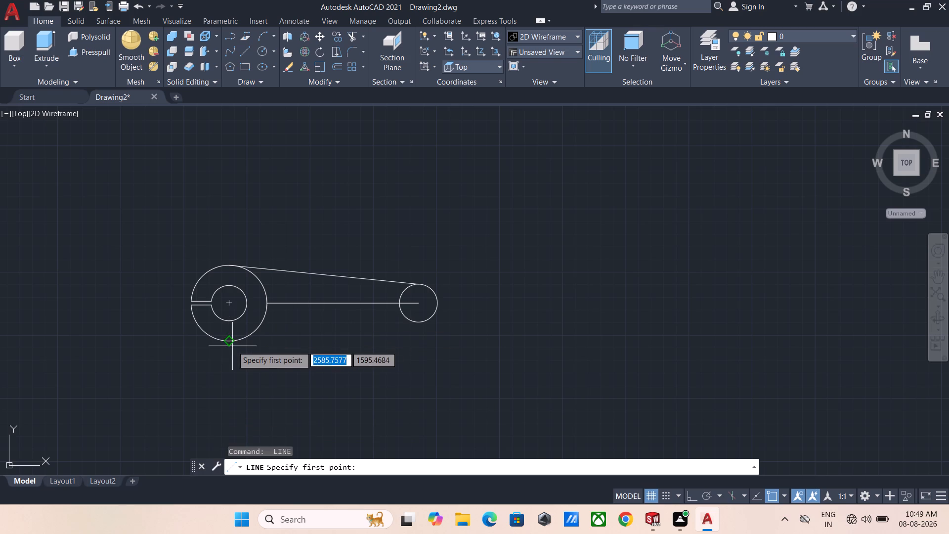
left_click(232, 346)
left_click(421, 324)
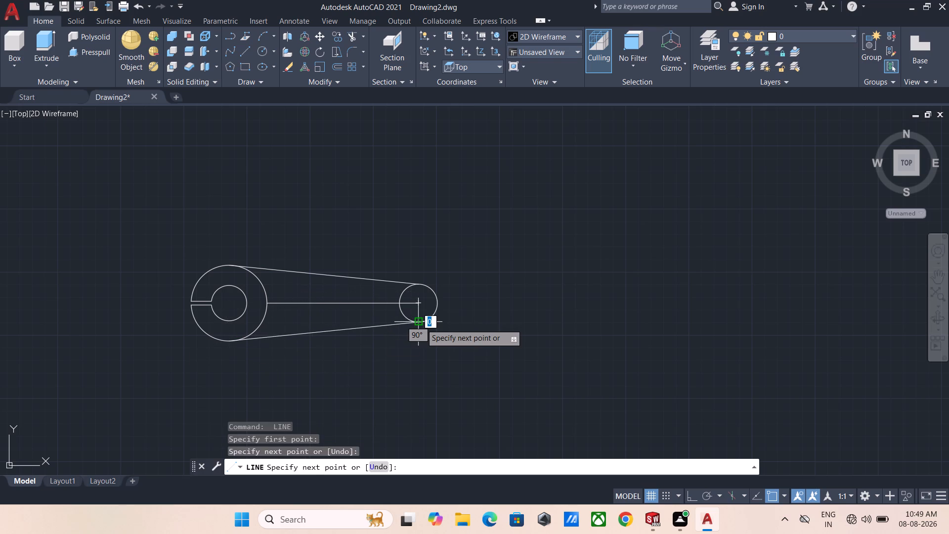
key("Escape")
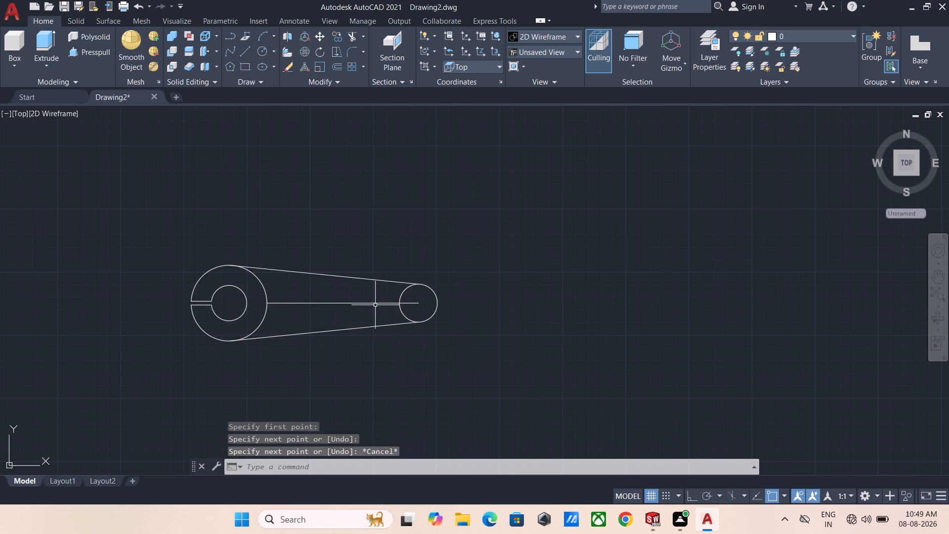
Erase the horizontal arm line between the hub and the centre of the radius 15 circle.
left_click(412, 303)
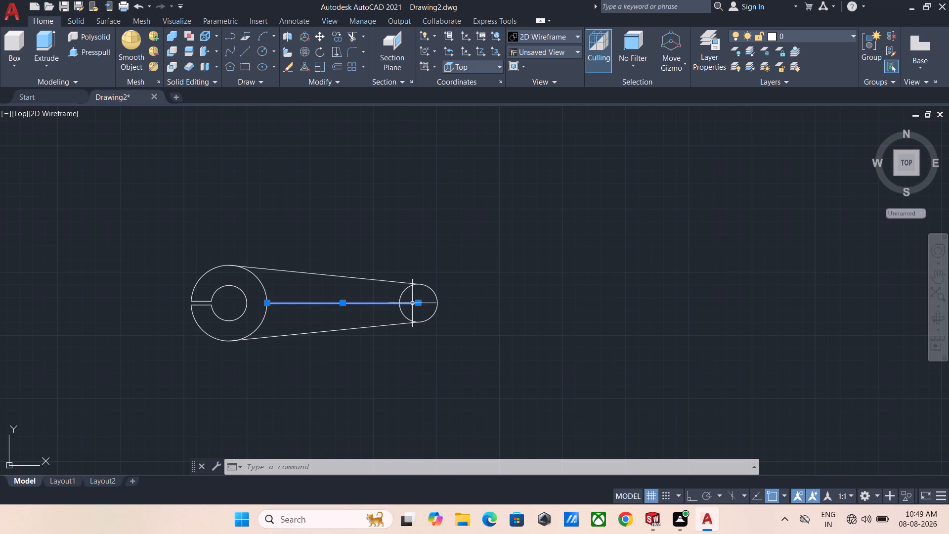
key("Delete")
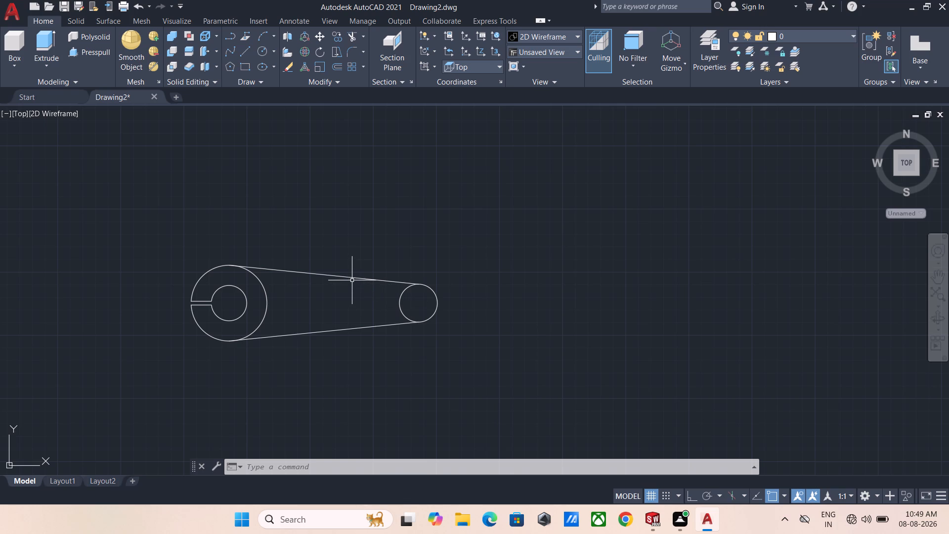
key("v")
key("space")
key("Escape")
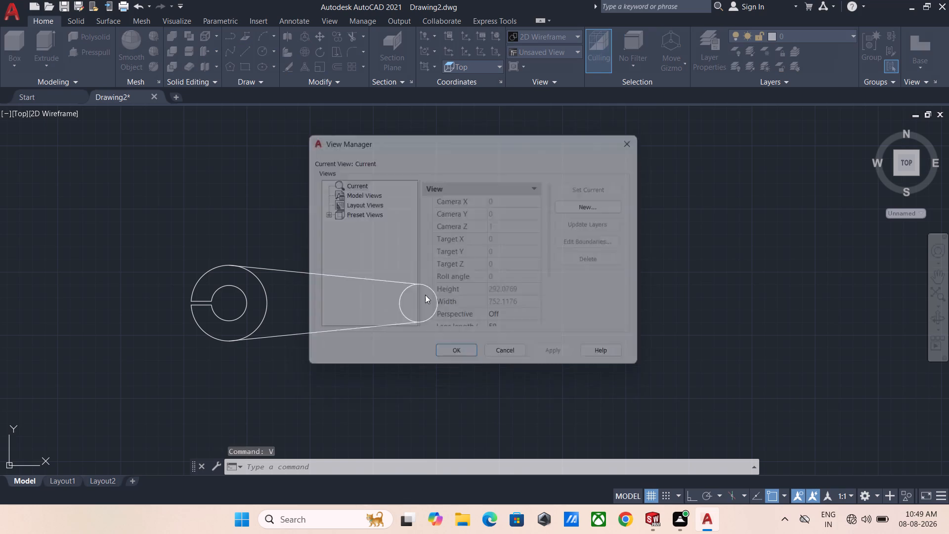
Draw a circle of radius 6 concentric with the radius 15 end circle.
key("c")
key("space")
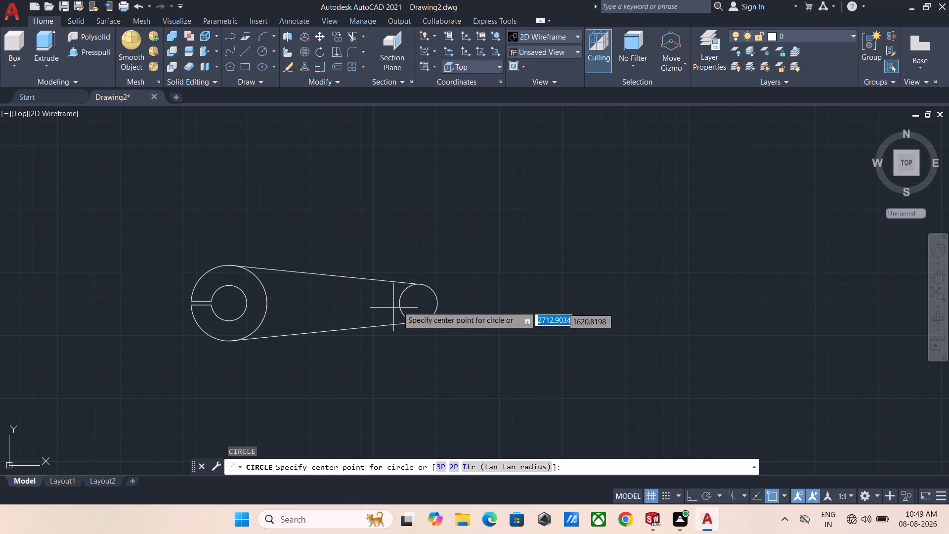
left_click(422, 305)
key("6")
key("Return")
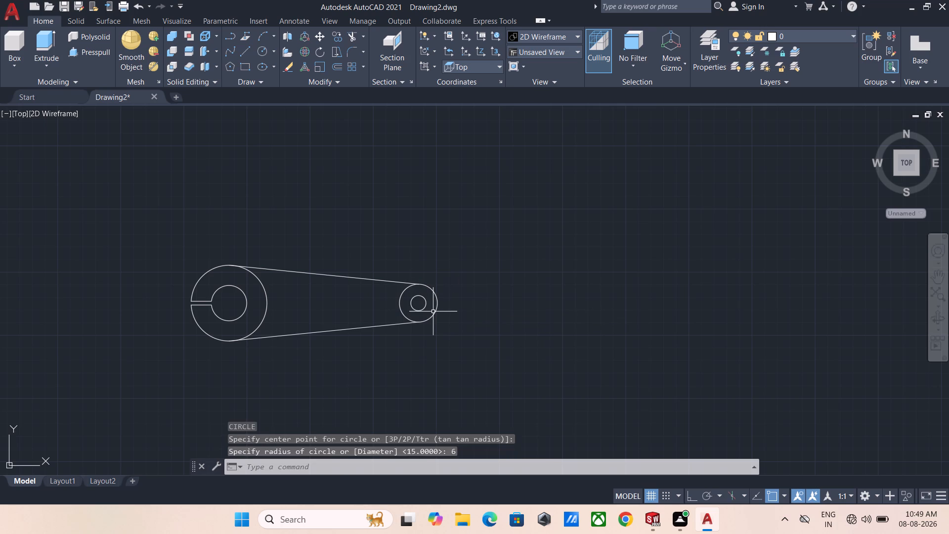
Copy the radius 6 circle from its centre 60 horizontally toward the hub, with Ortho on.
left_click(421, 310)
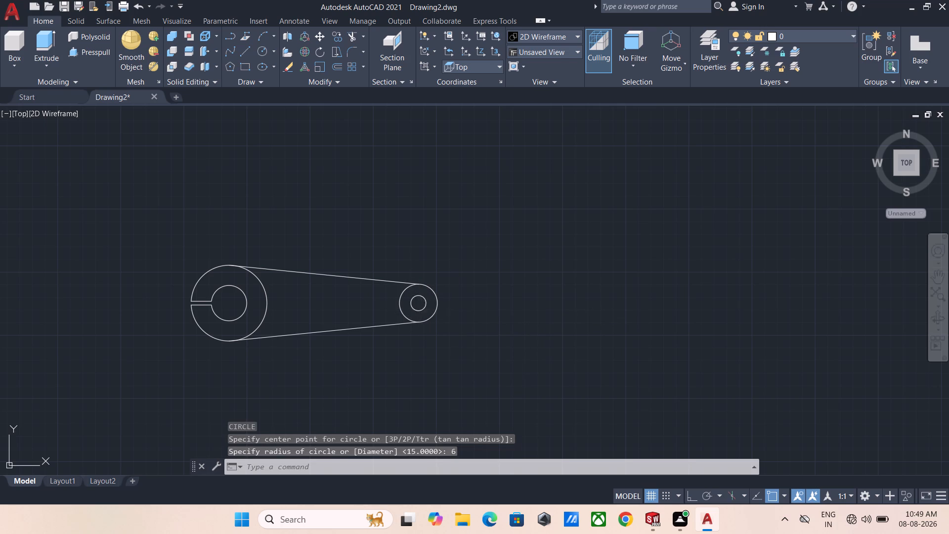
right_click(421, 310)
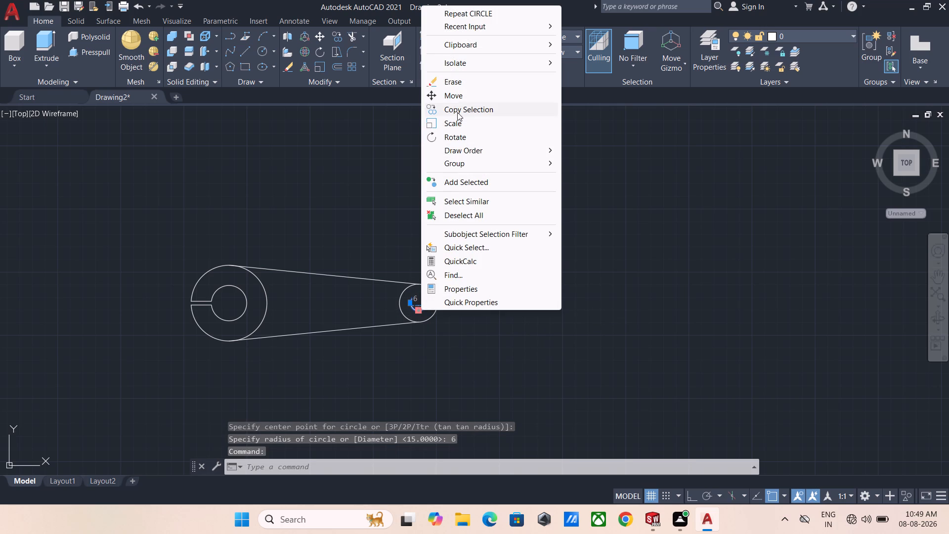
left_click(457, 112)
left_click(419, 303)
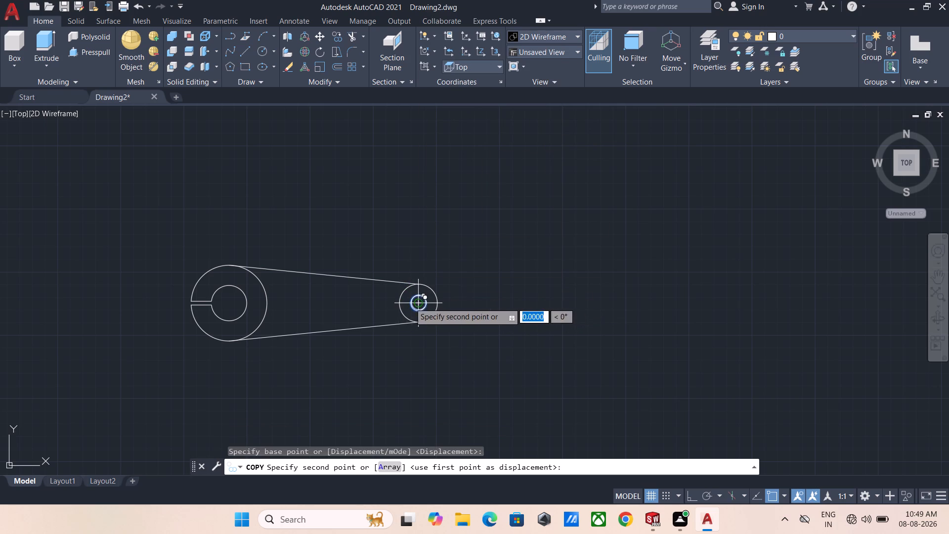
type("60")
key("Return")
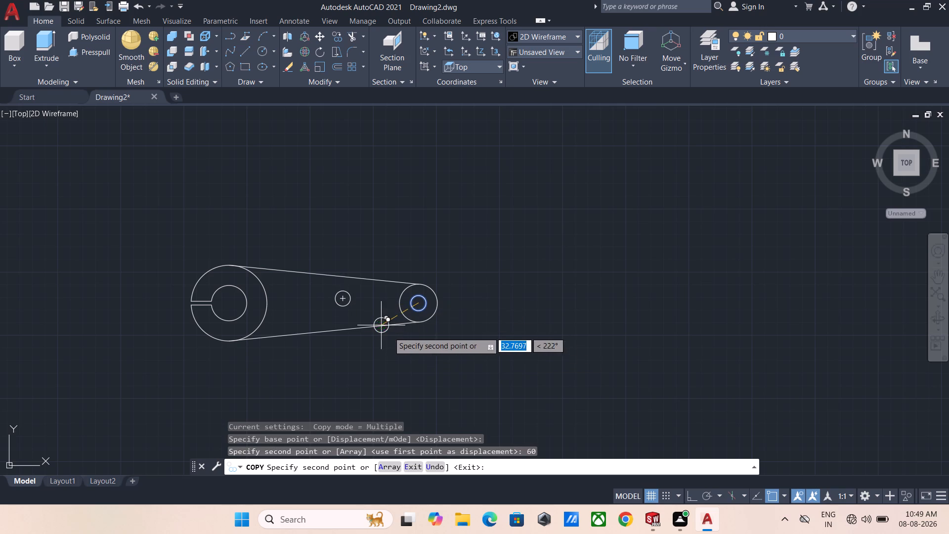
key("ctrl+z")
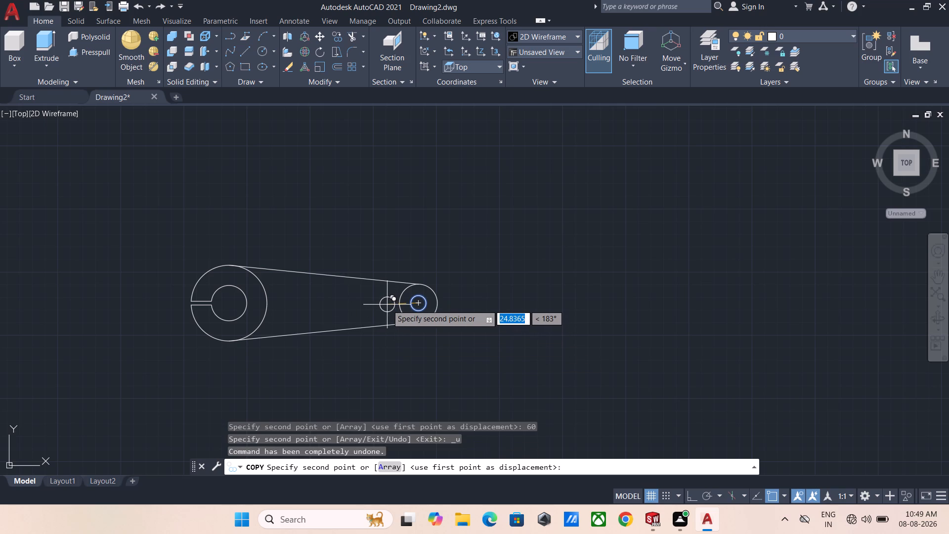
key("F8")
type("60")
key("Return")
key("Escape")
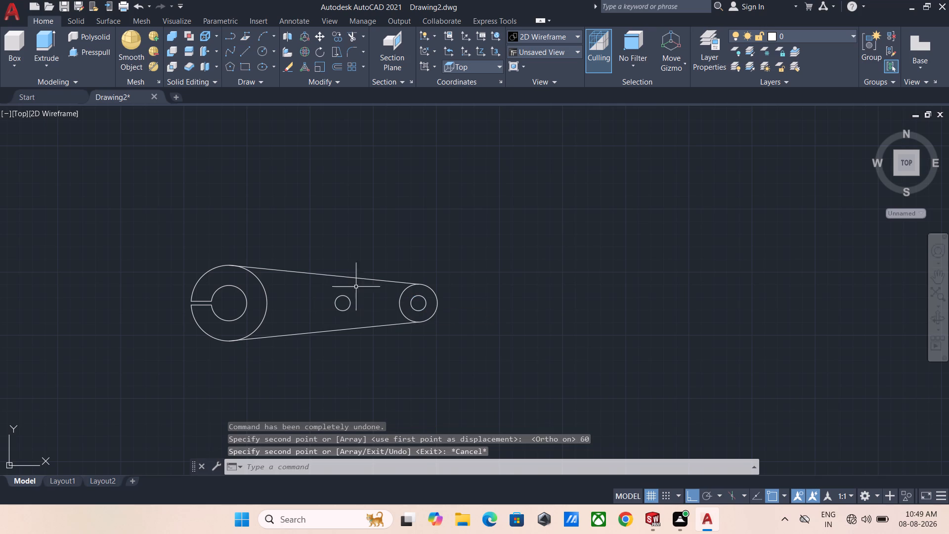
Draw a horizontal line joining the top quadrants of the two radius 6 circles.
type("l")
key("space")
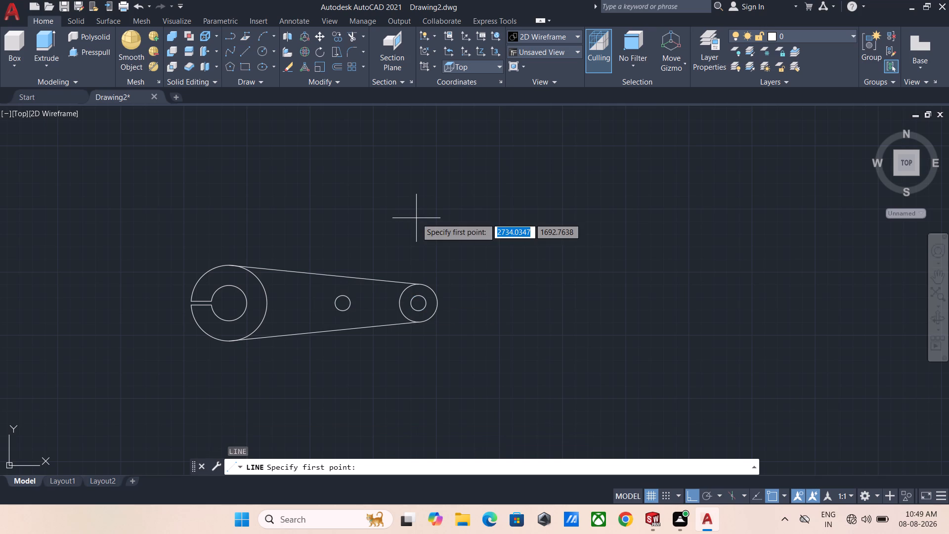
scroll(386, 244, "up", 2)
middle_click_drag(369, 288, 367, 169)
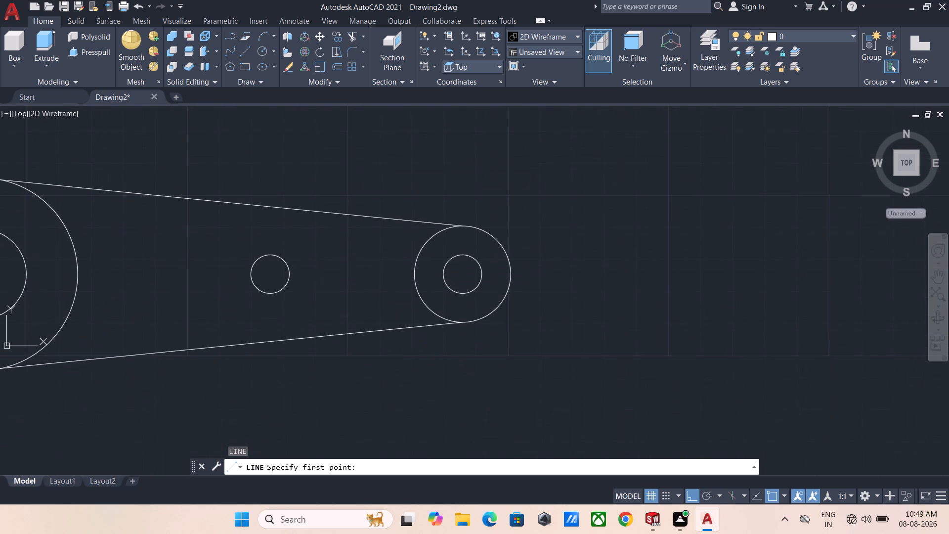
left_click(266, 255)
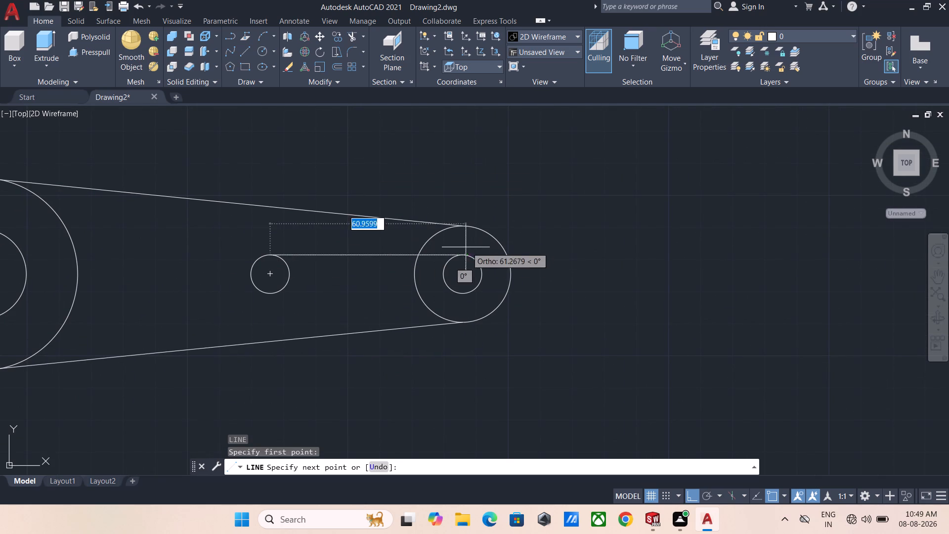
left_click(464, 254)
key("Escape")
key("c")
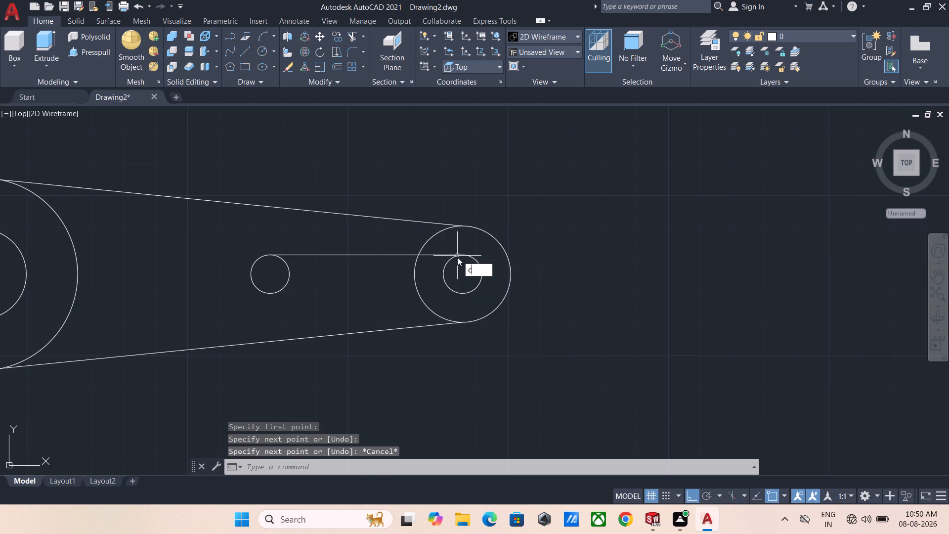
key("Escape")
Draw a horizontal line joining the bottom quadrants of the two radius 6 circles.
key("space")
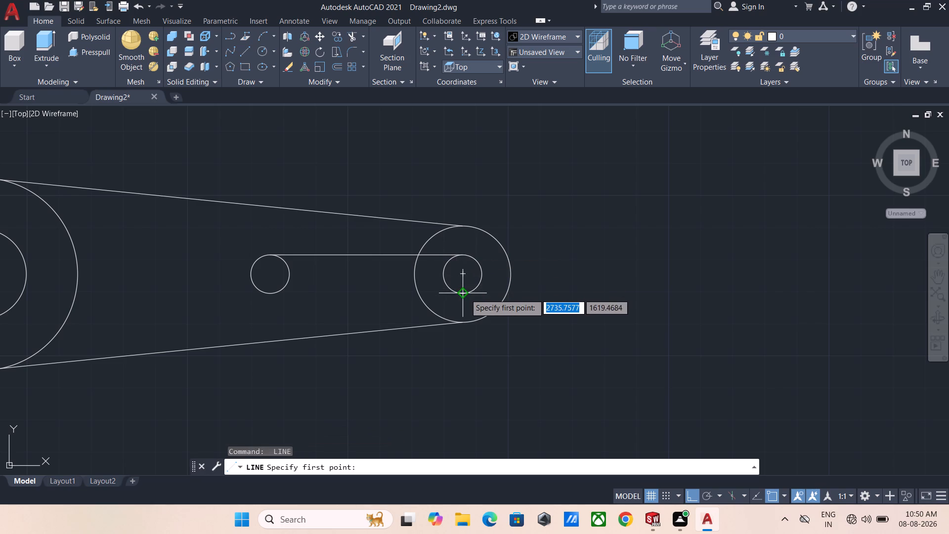
left_click_drag(465, 294, 455, 297)
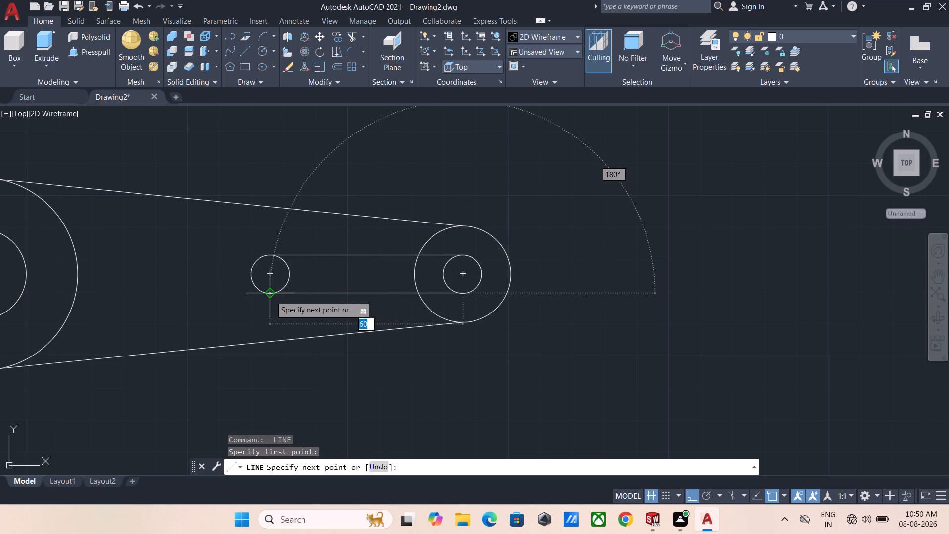
left_click(270, 296)
key("Escape")
Draw a circle of radius 15 concentric with the copied radius 6 circle in the middle of the arm.
scroll(370, 270, "down", 1)
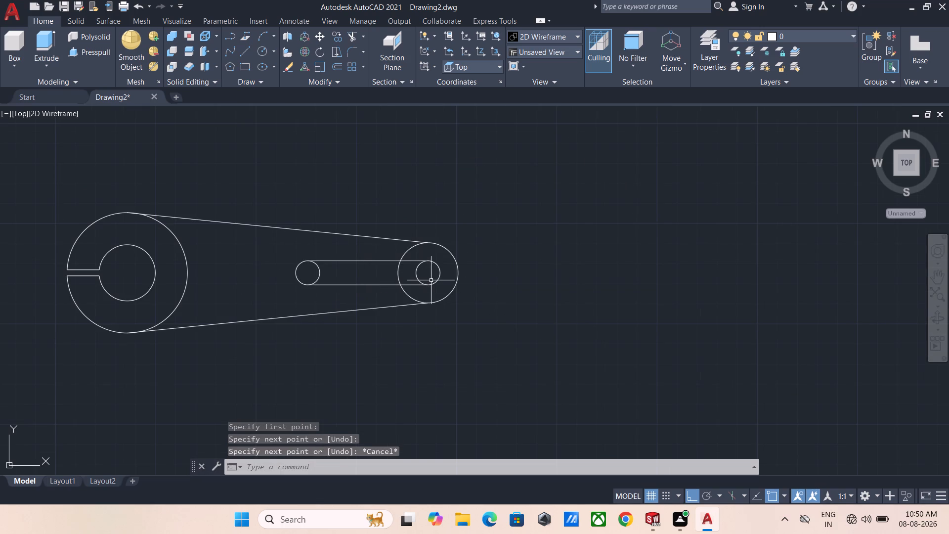
scroll(431, 280, "down", 1)
middle_click_drag(431, 280, 453, 284)
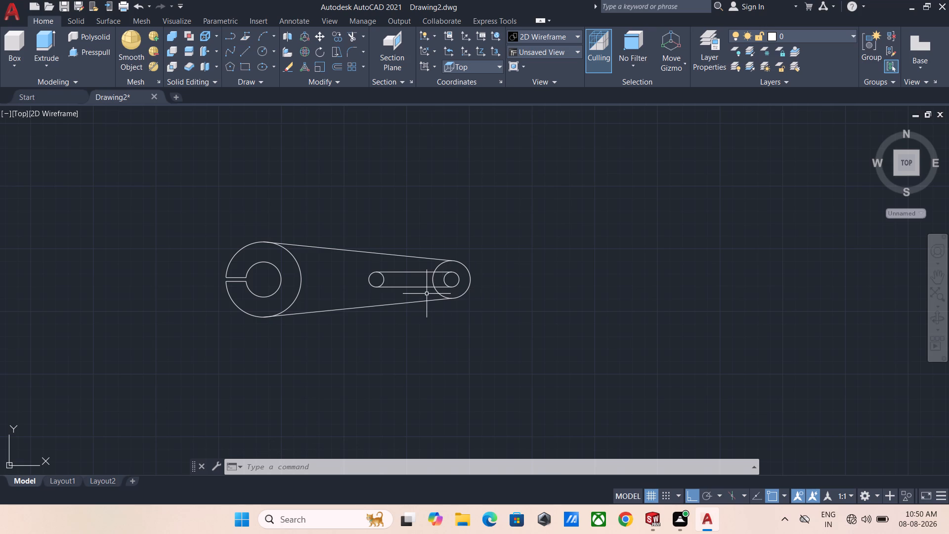
type("c")
key("space")
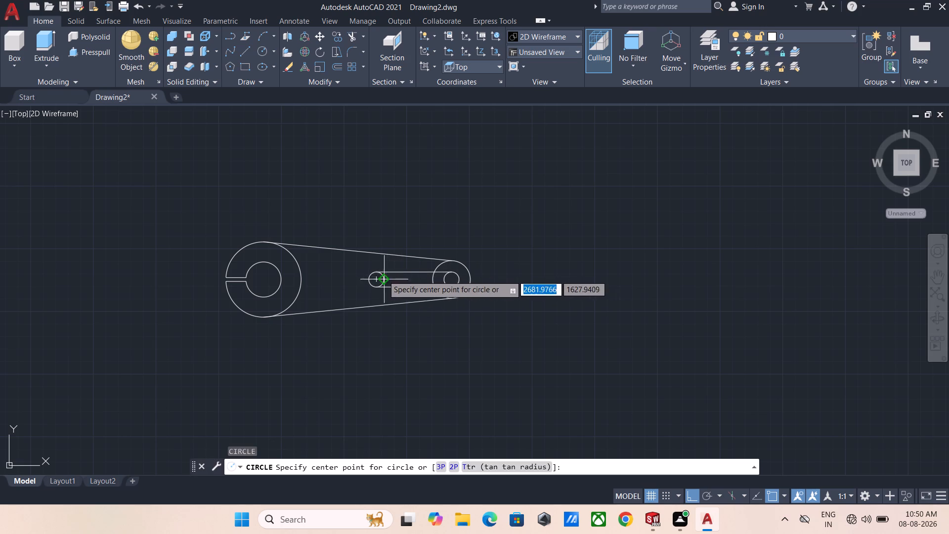
left_click(375, 280)
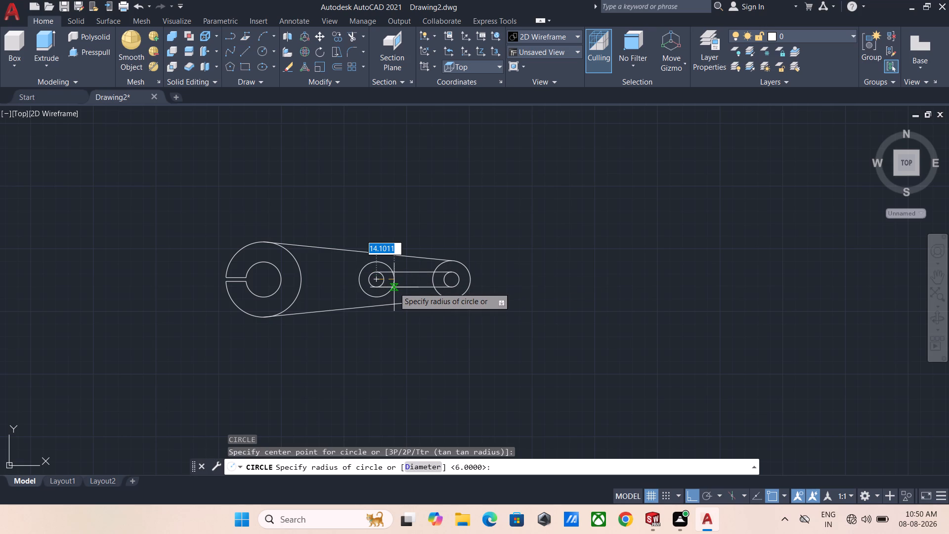
type("15")
key("Return")
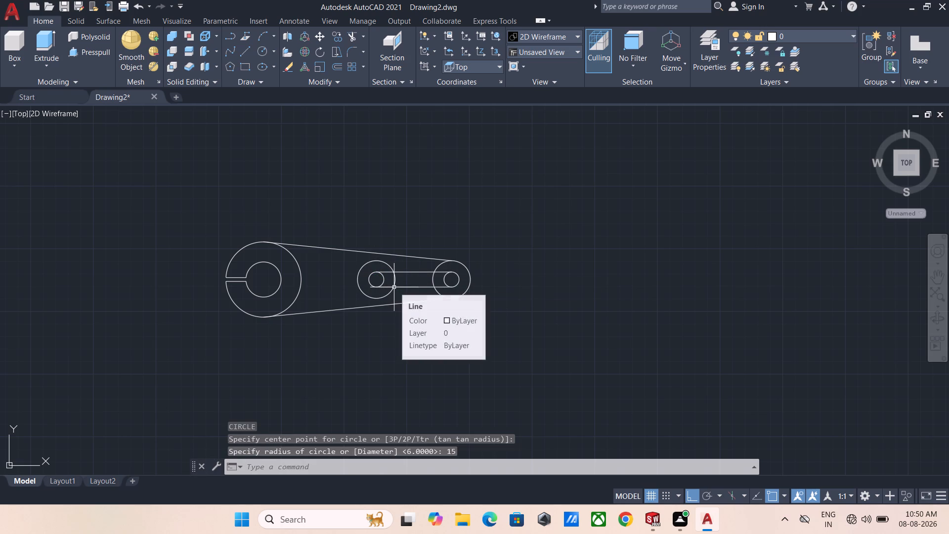
key("Escape")
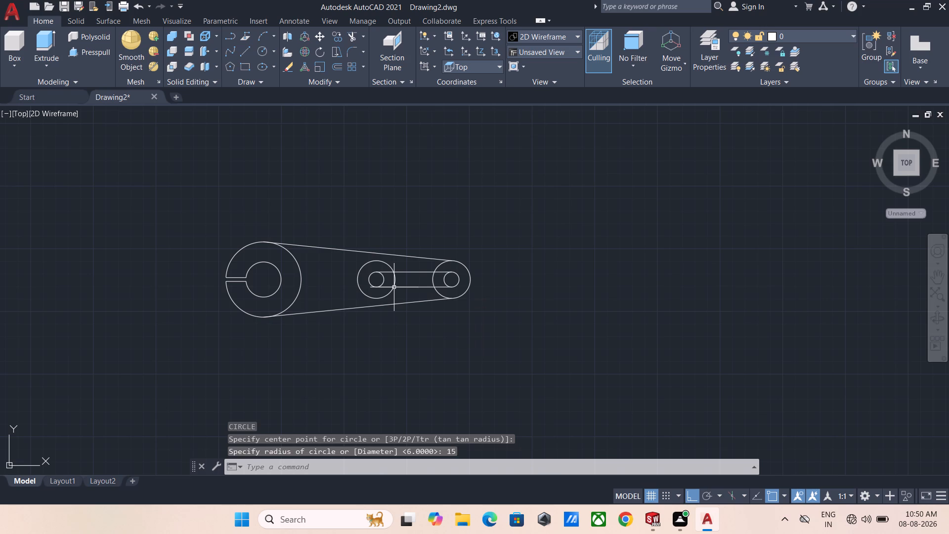
Draw a horizontal line joining the top quadrants of the two radius 15 circles.
type("l")
key("space")
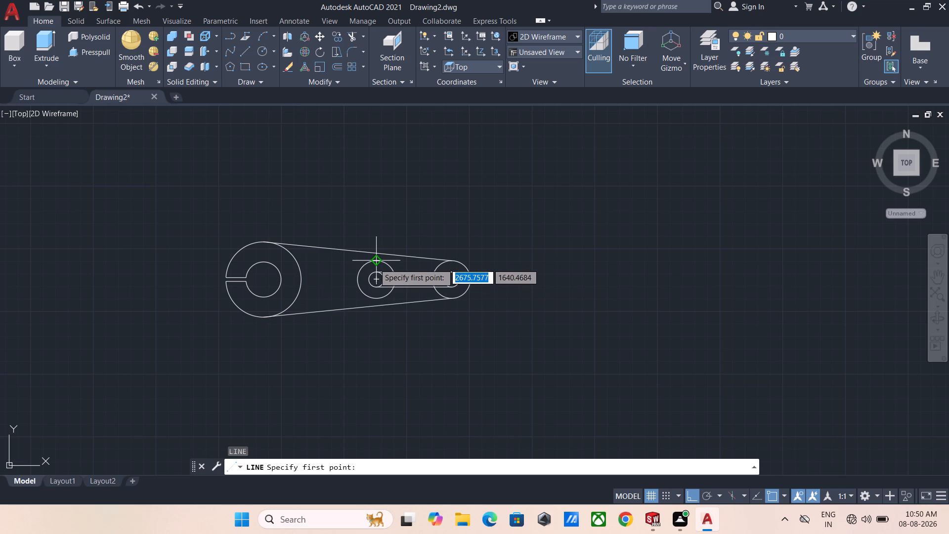
left_click(374, 264)
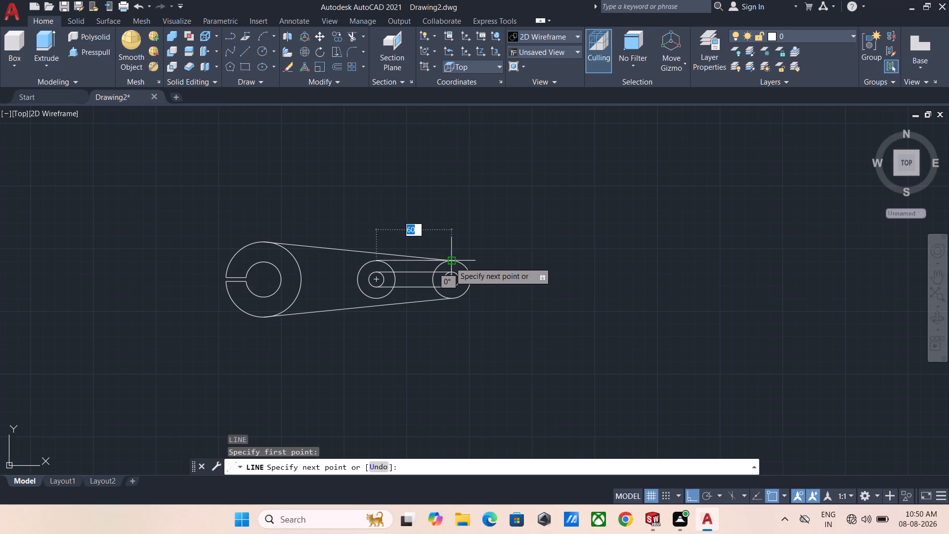
left_click(450, 262)
key("Escape")
Draw a horizontal line joining the bottom quadrants of the two radius 15 circles.
key("space")
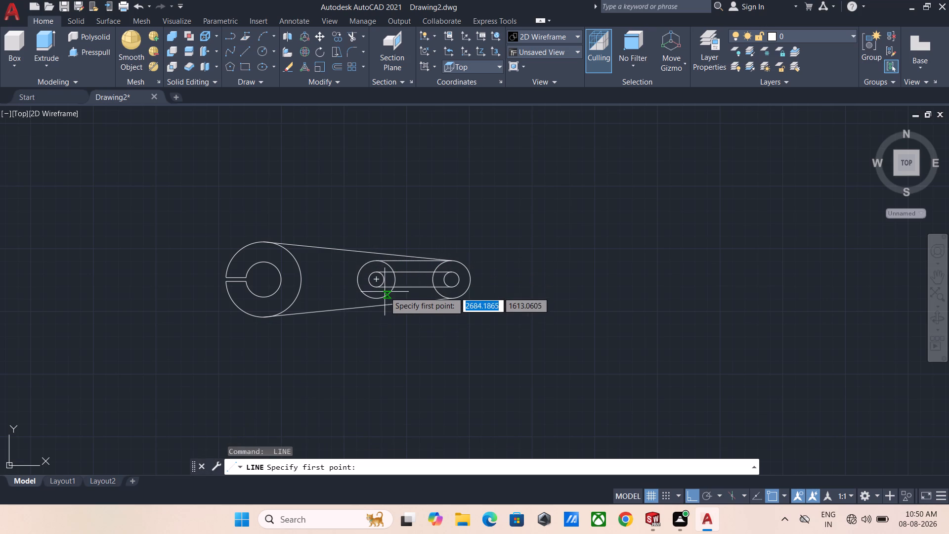
left_click(377, 299)
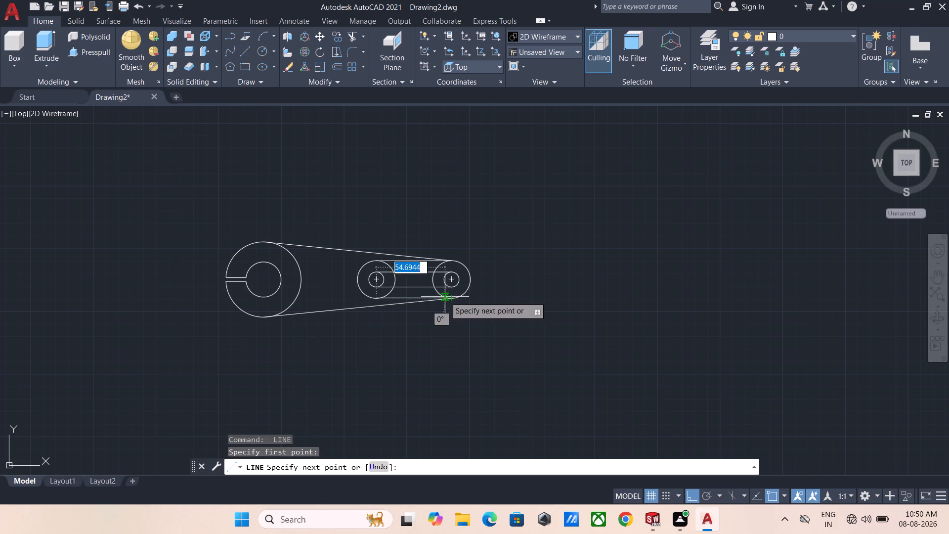
left_click(450, 299)
key("Escape")
Trim the inner arcs of the radius 6 and radius 15 circles, leaving two closed concentric slot outlines.
scroll(465, 310, "up", 1)
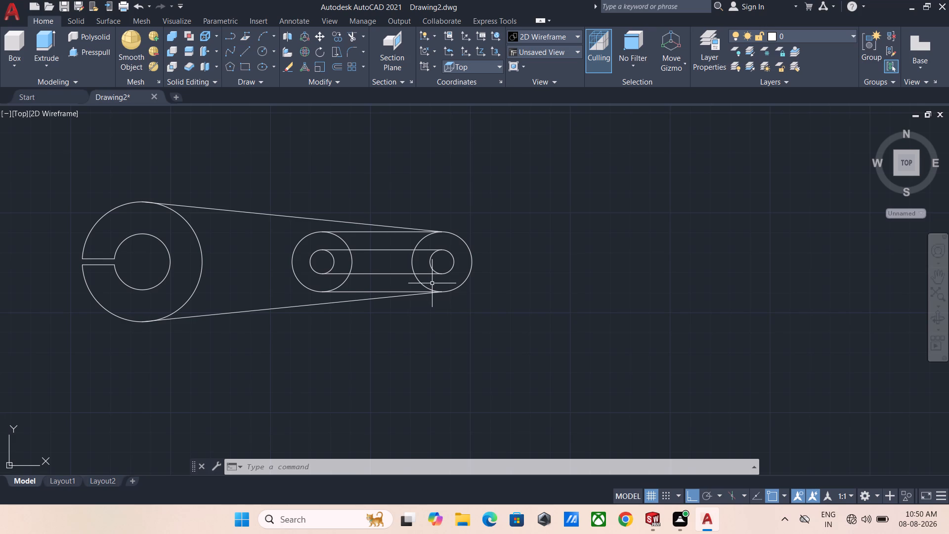
type("tr")
key("space")
left_click(438, 264)
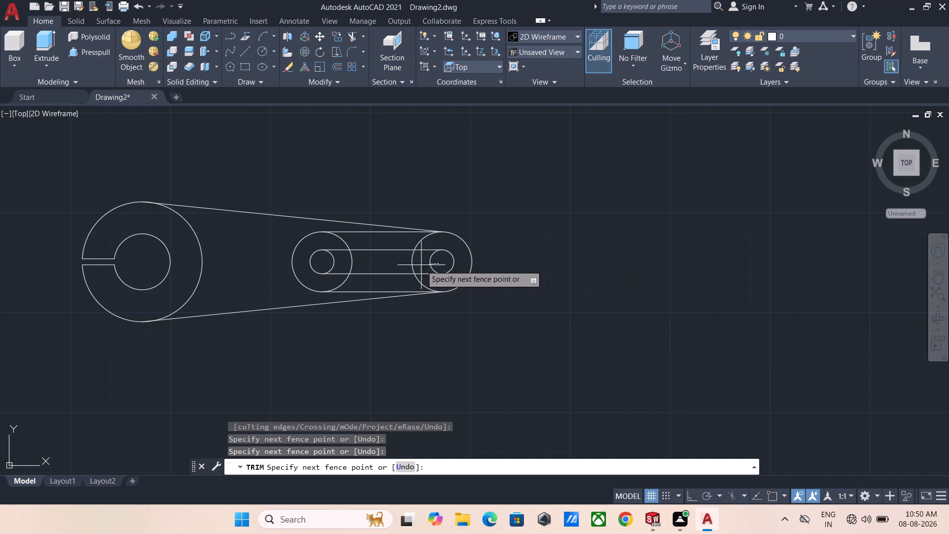
left_click(397, 268)
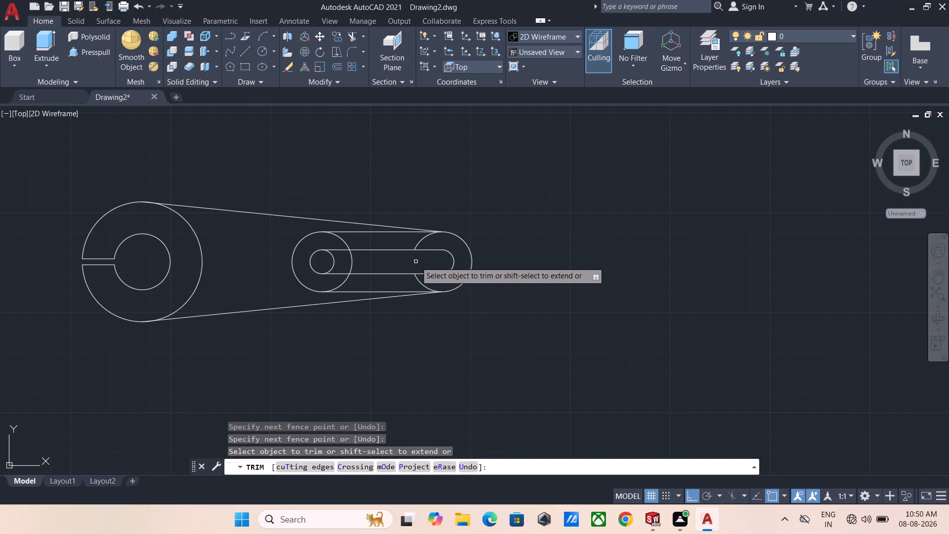
left_click_drag(444, 243, 435, 243)
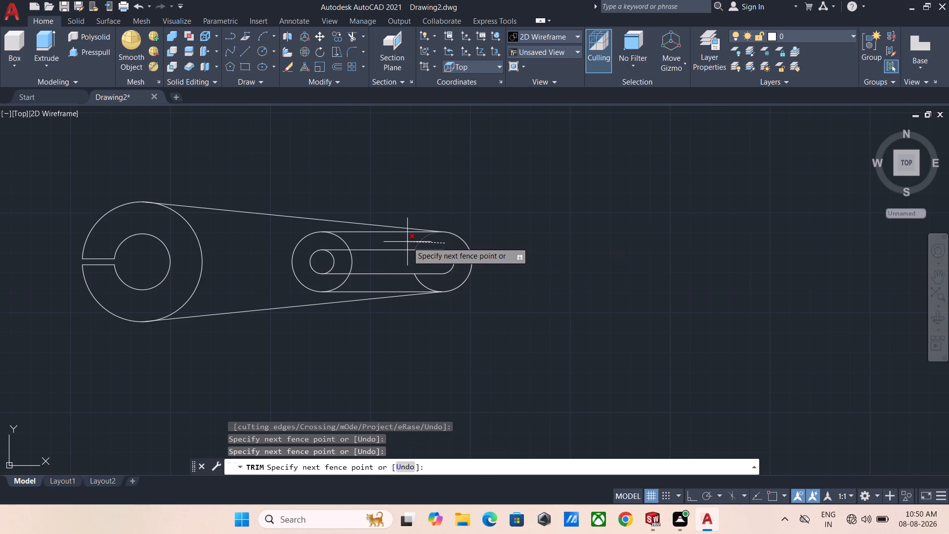
left_click(407, 242)
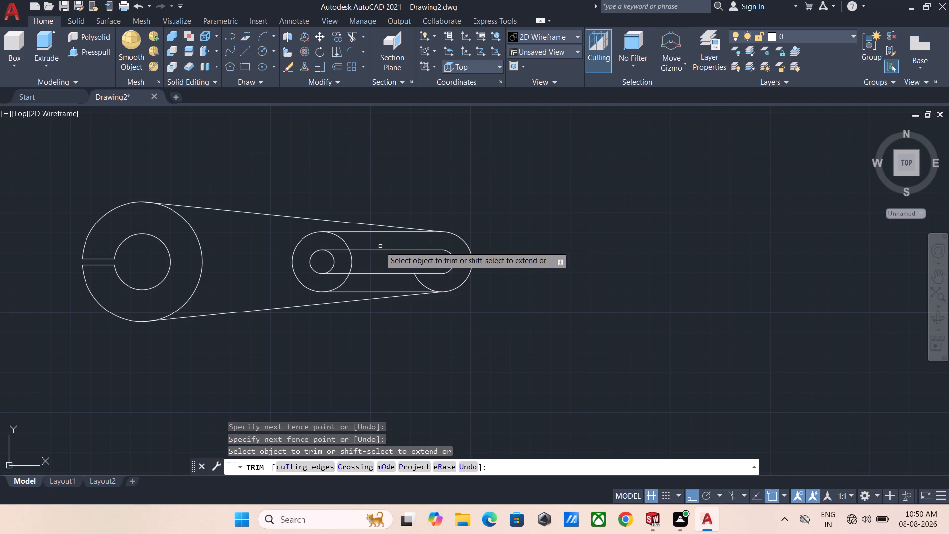
left_click(358, 241)
left_click(324, 241)
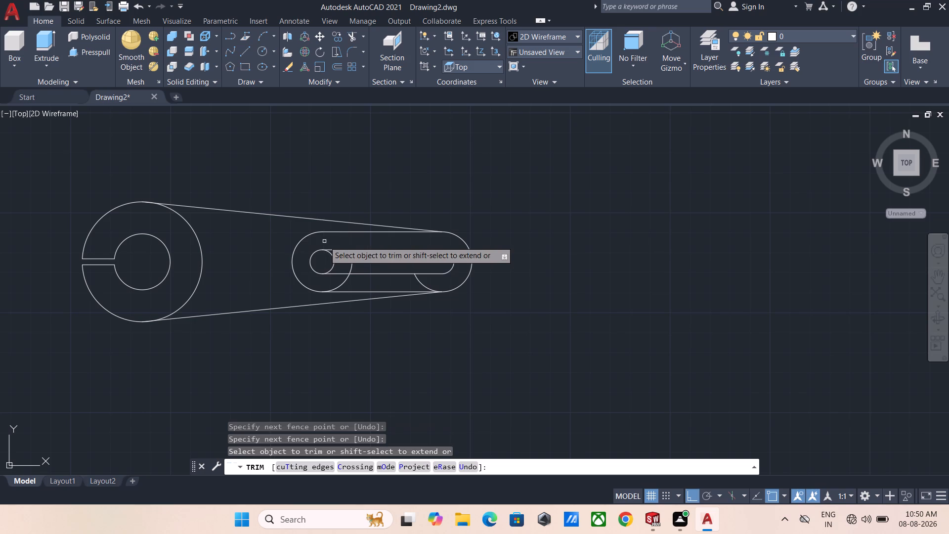
left_click(367, 264)
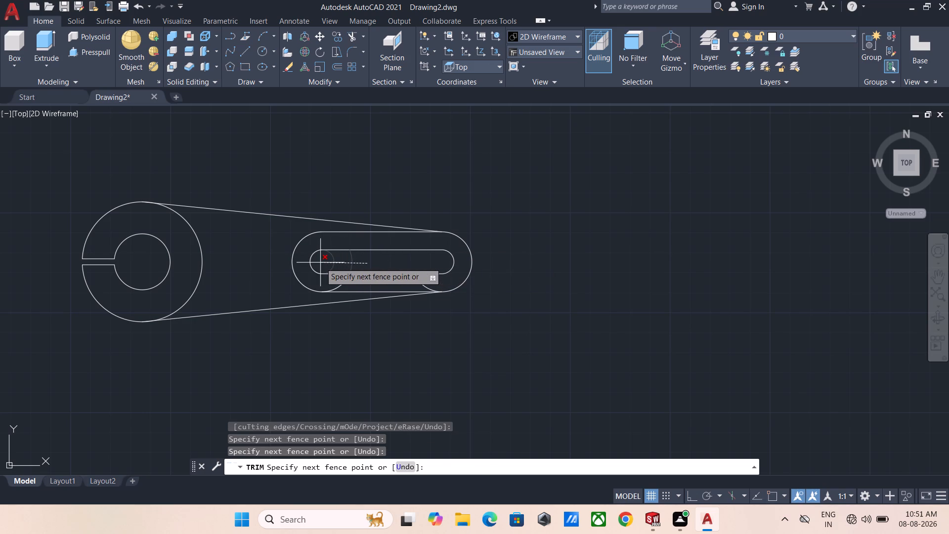
left_click(320, 263)
left_click(330, 279)
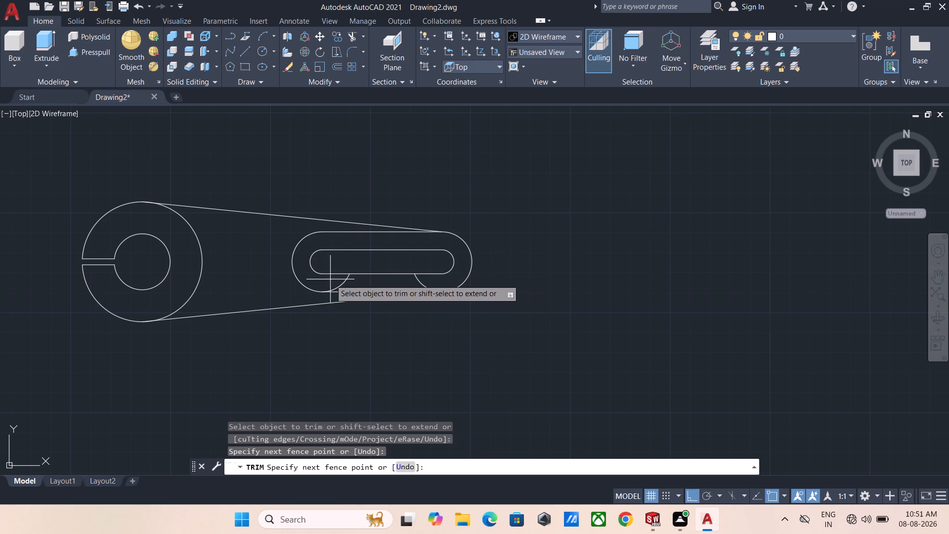
left_click(428, 284)
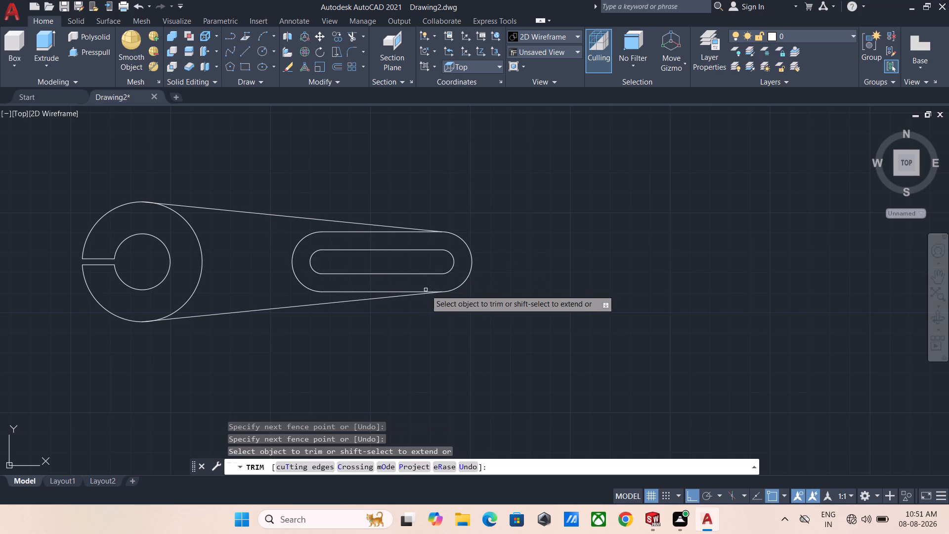
key("Escape")
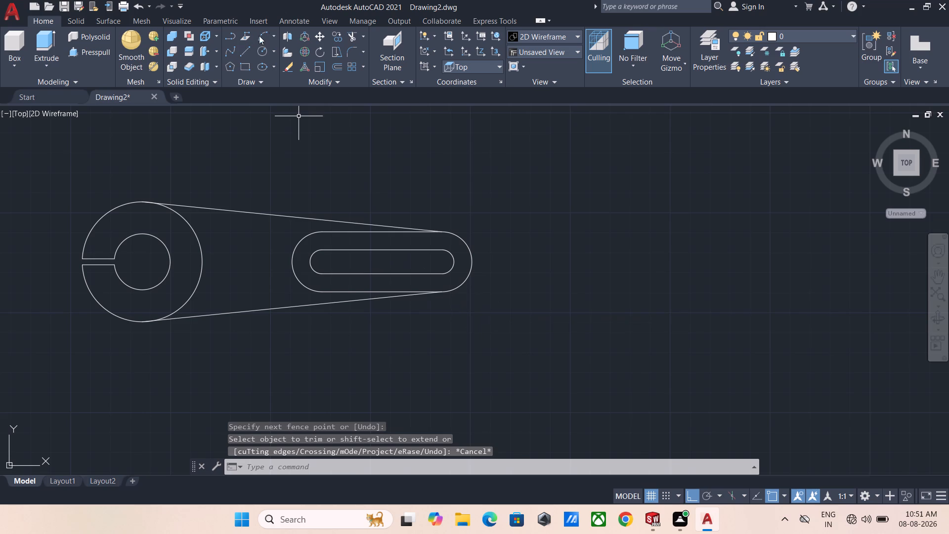
In the southwest isometric view, presspull the slit hub ring to a height of 50.
left_click(86, 50)
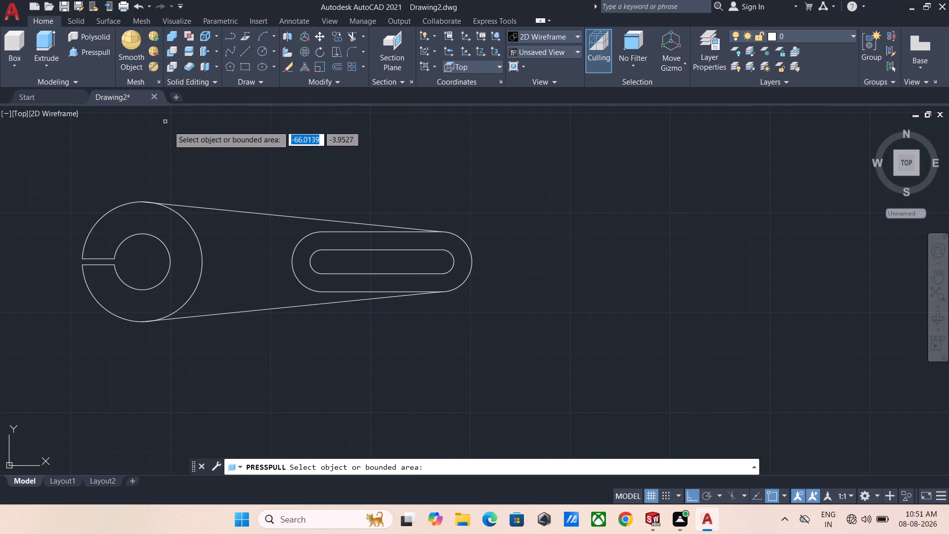
key("Escape")
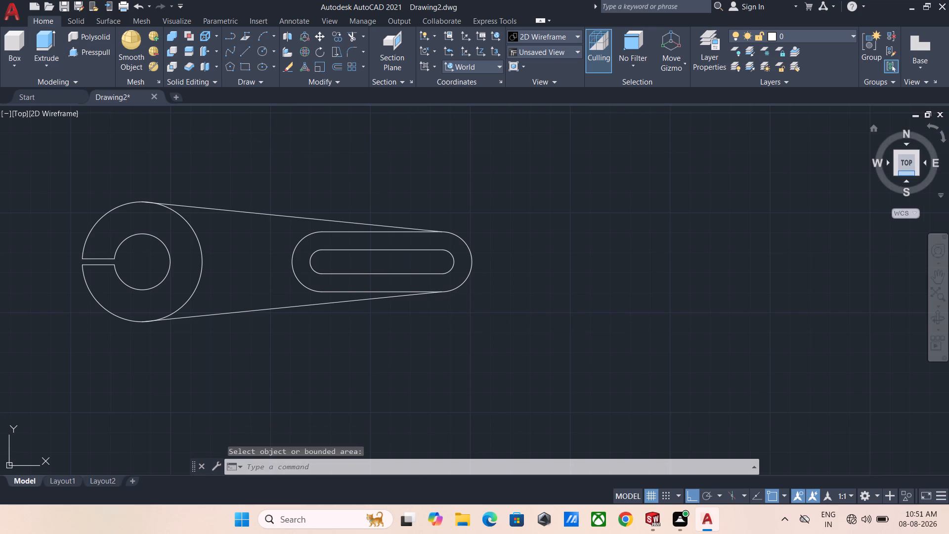
left_click(896, 173)
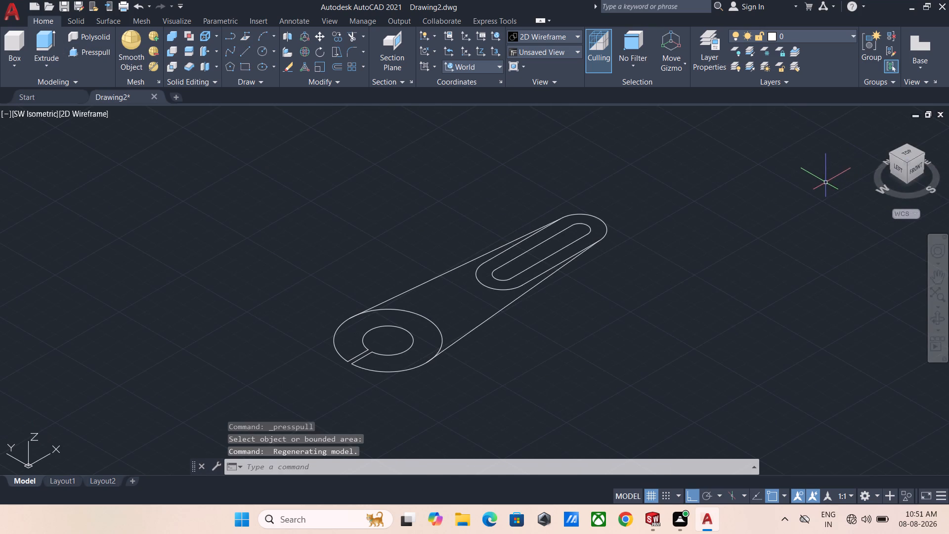
scroll(638, 234, "up", 3)
scroll(485, 294, "down", 1)
middle_click_drag(485, 294, 669, 243)
scroll(670, 239, "down", 1)
middle_click_drag(633, 268, 700, 247)
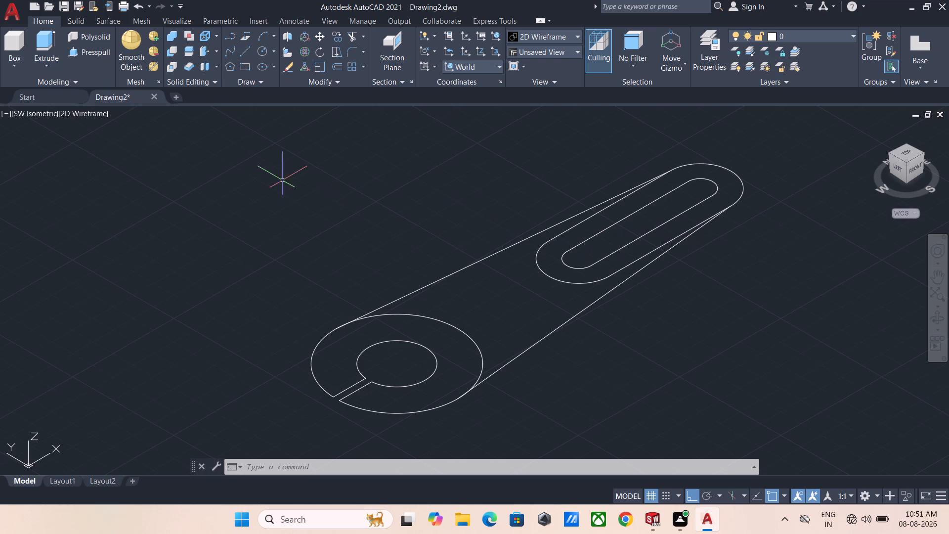
left_click(79, 52)
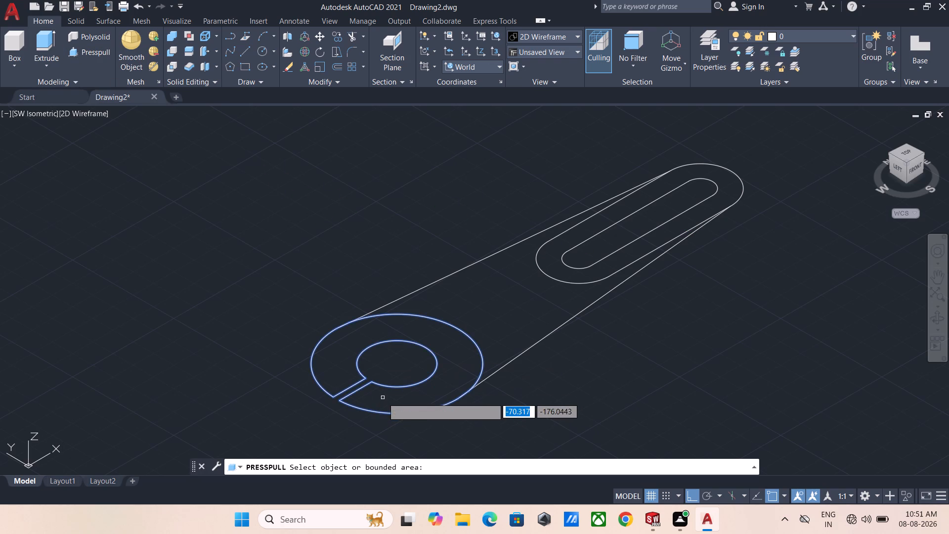
left_click(383, 398)
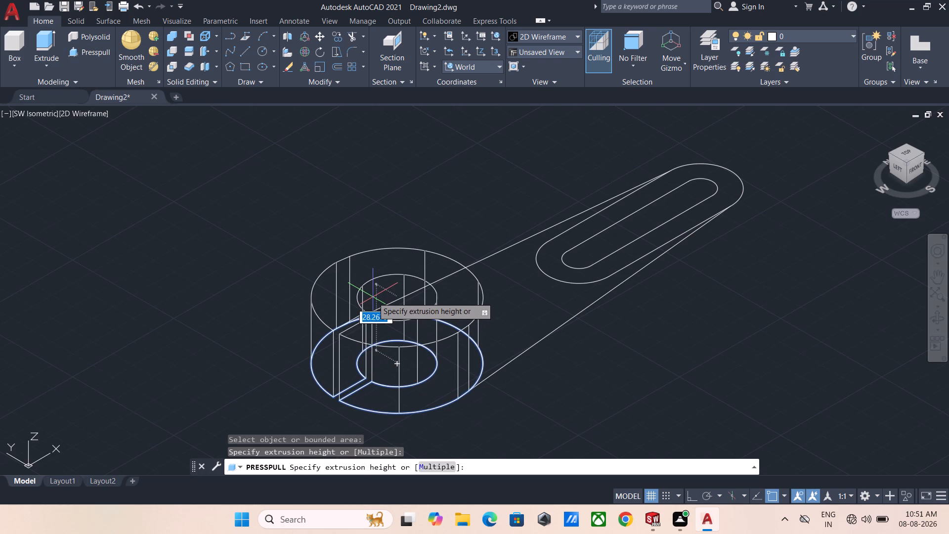
type("50")
key("Return")
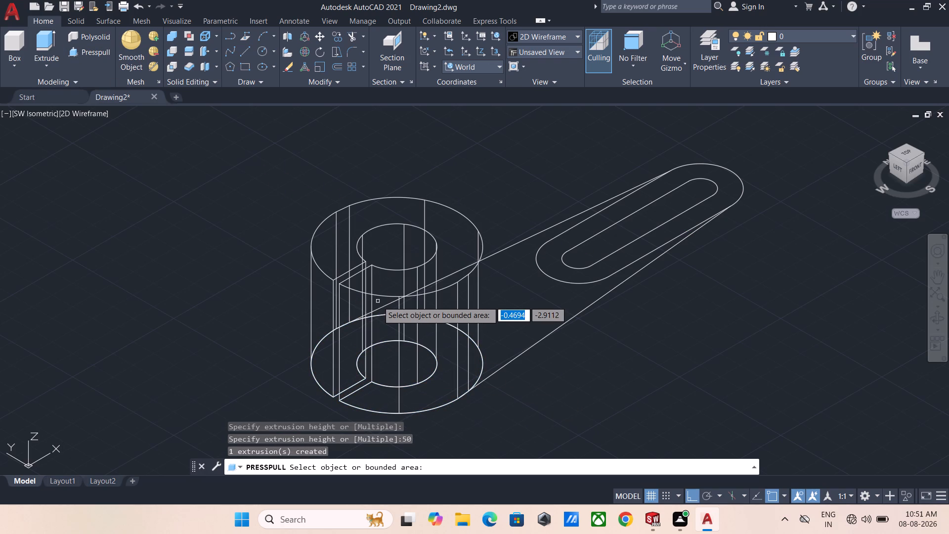
key("Escape")
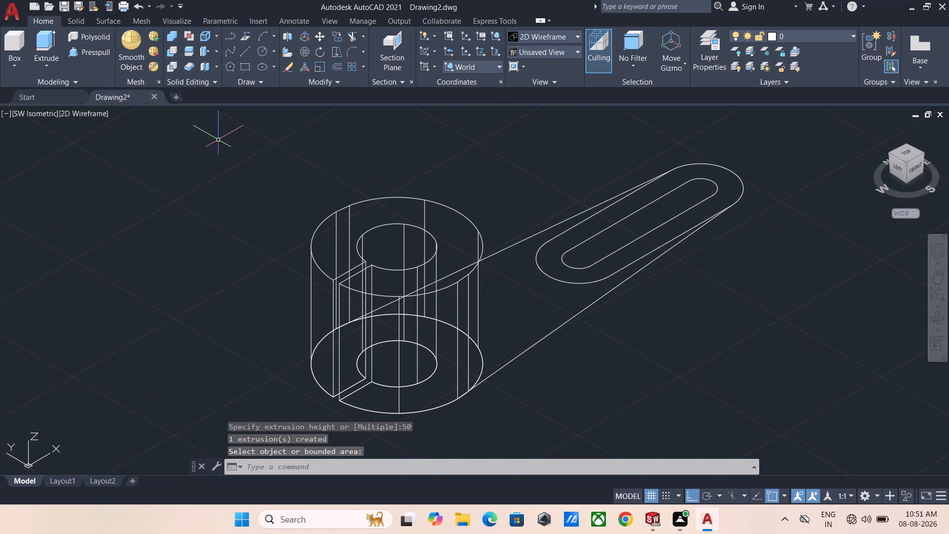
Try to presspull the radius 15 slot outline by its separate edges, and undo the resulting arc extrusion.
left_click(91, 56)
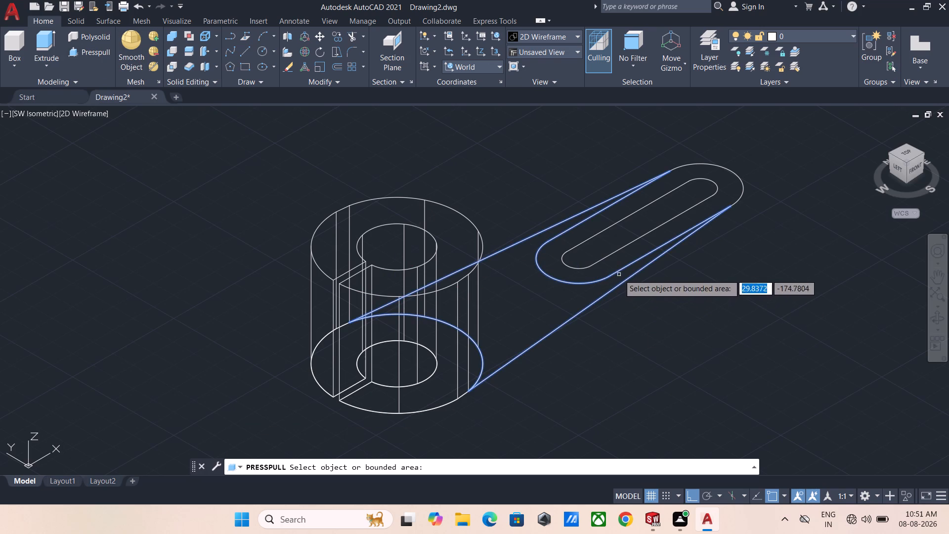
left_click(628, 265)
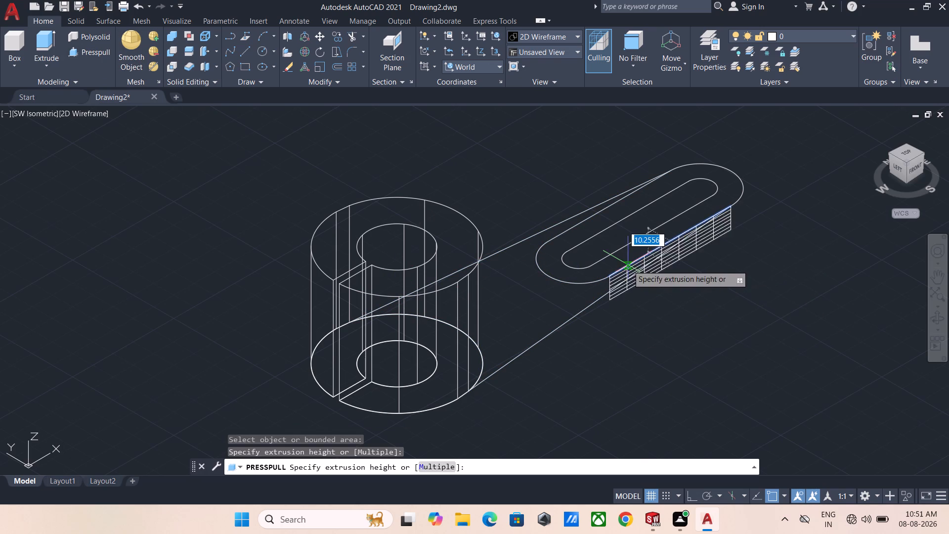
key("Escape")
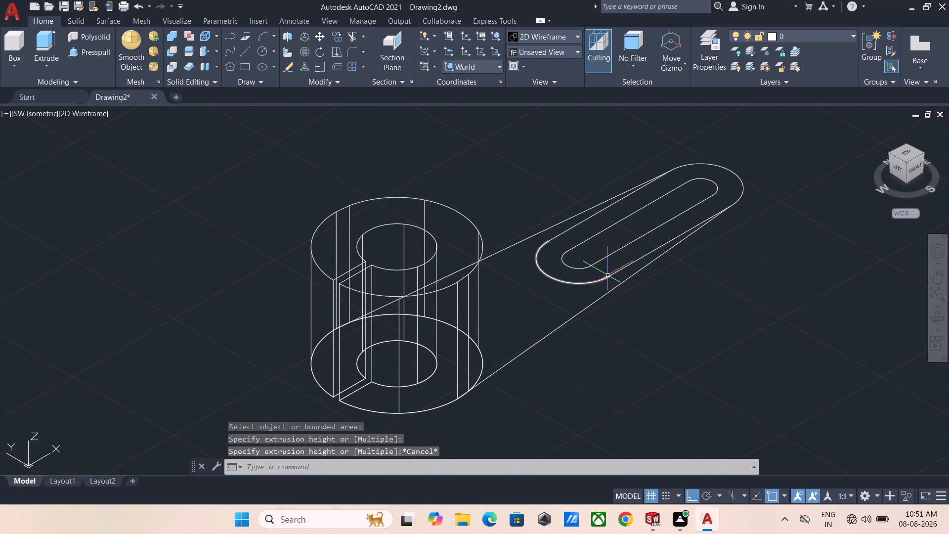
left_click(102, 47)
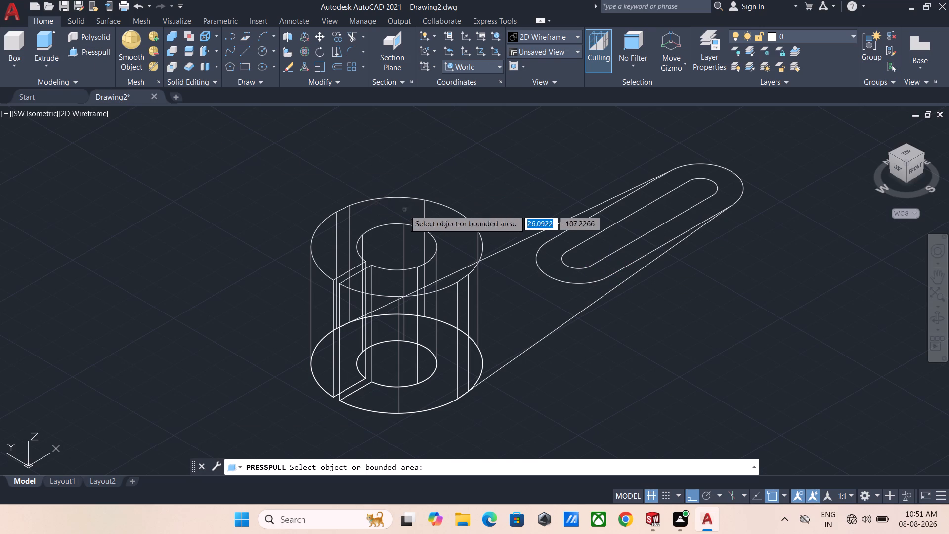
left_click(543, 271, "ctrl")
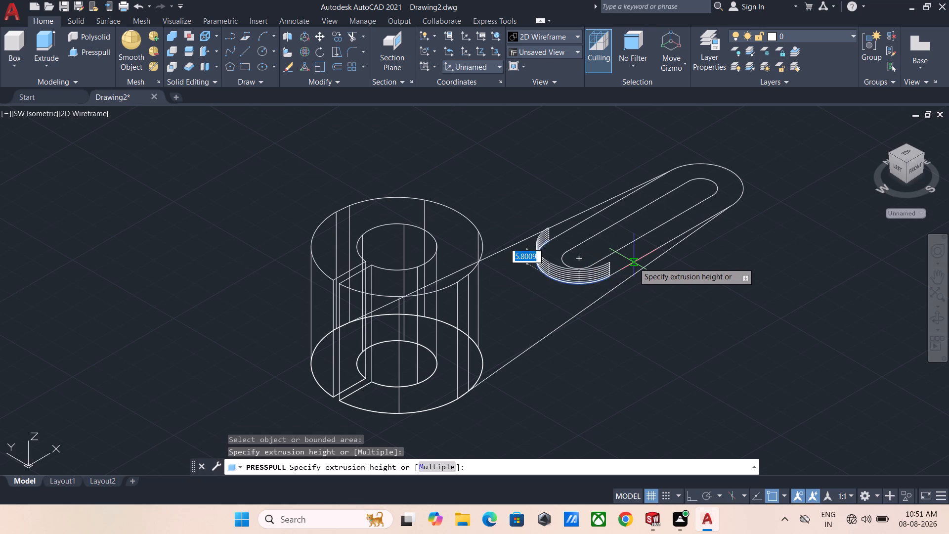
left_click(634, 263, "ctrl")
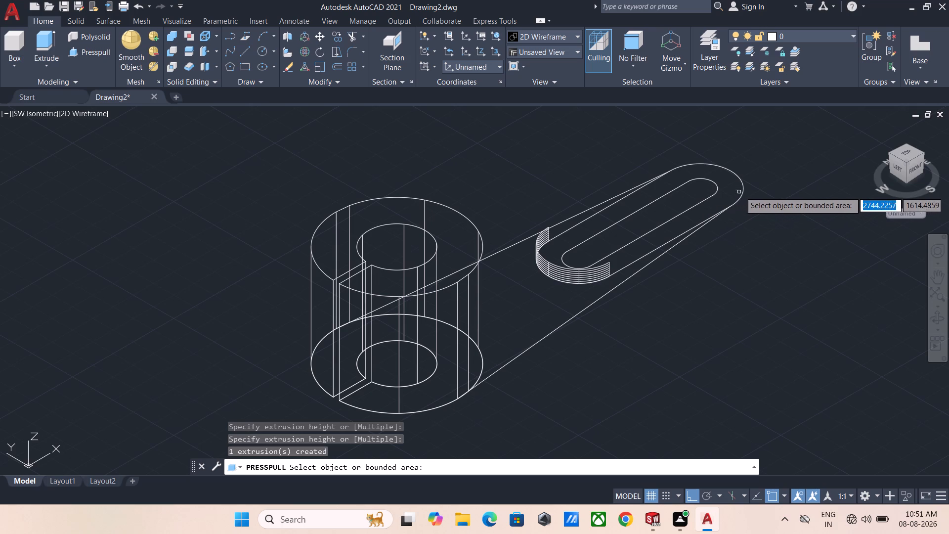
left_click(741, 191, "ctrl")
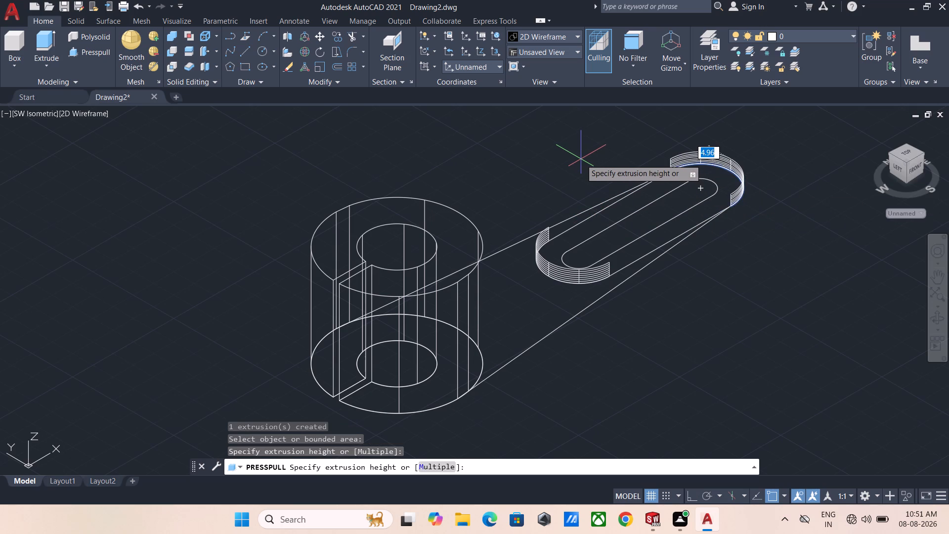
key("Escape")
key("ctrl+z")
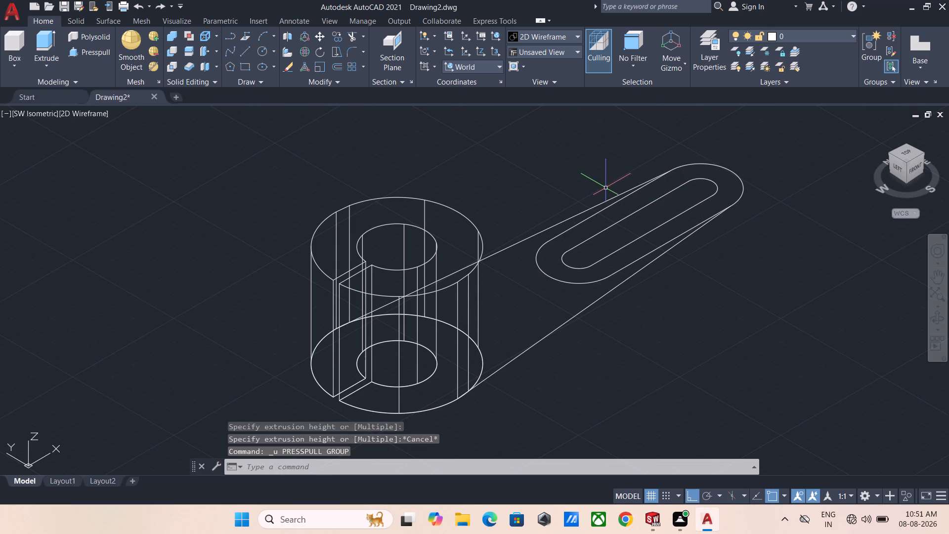
Join the two arcs and two straight lines of the radius 15 slot outline into one polyline.
left_click(564, 281)
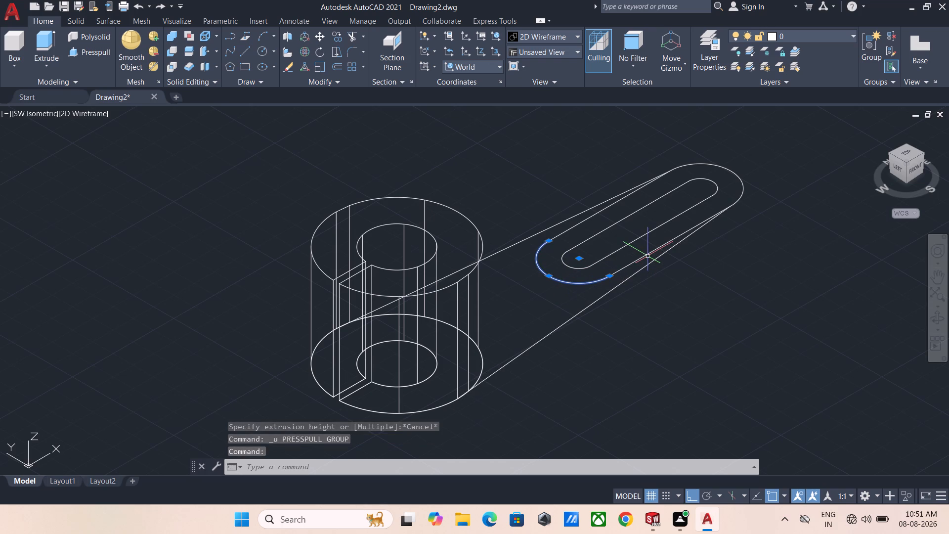
left_click(647, 256)
left_click(740, 178)
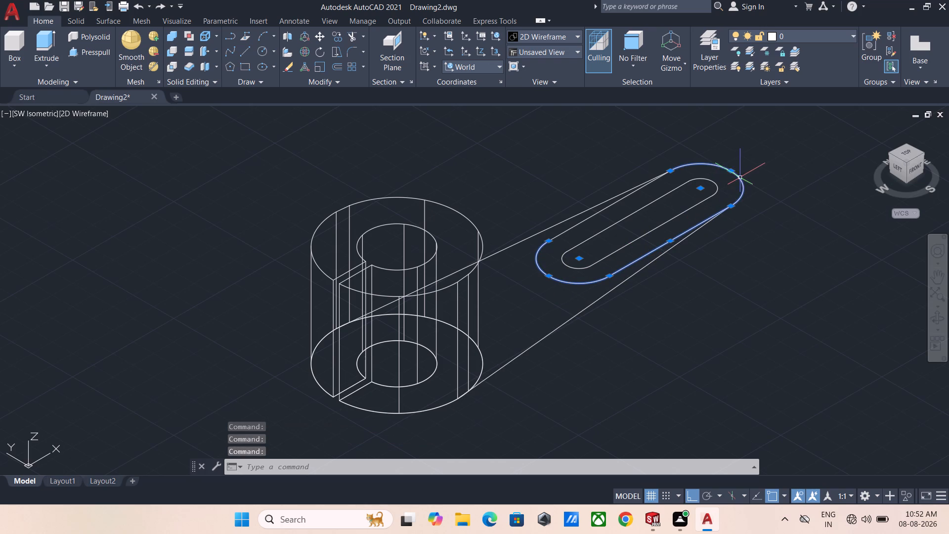
left_click(620, 199)
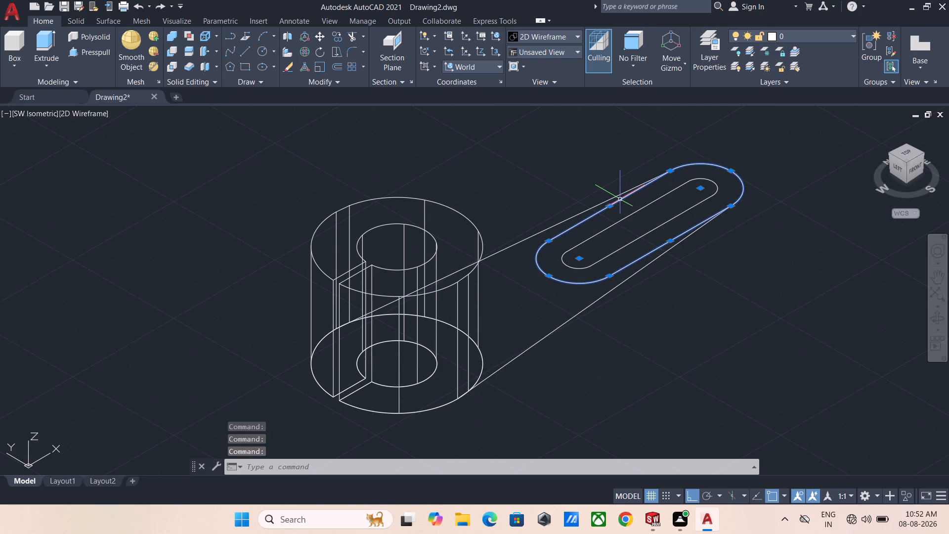
type("j")
key("space")
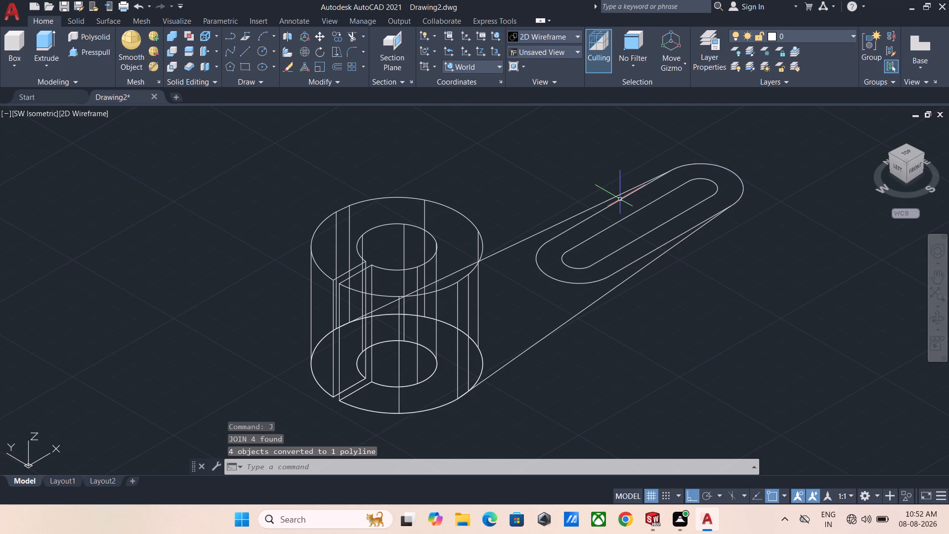
Presspull the band between the radius 6 and radius 15 slot outlines to a height of 15.
left_click(91, 53)
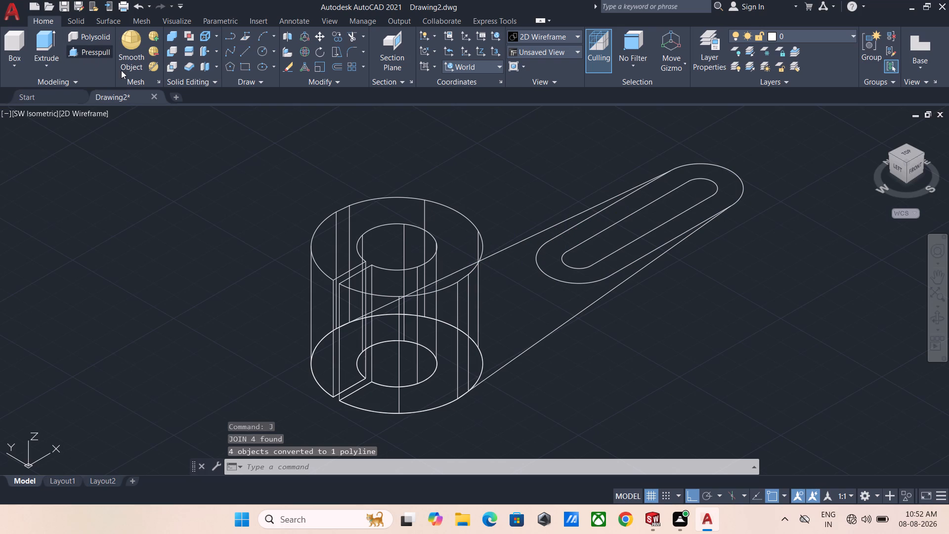
left_click(561, 243)
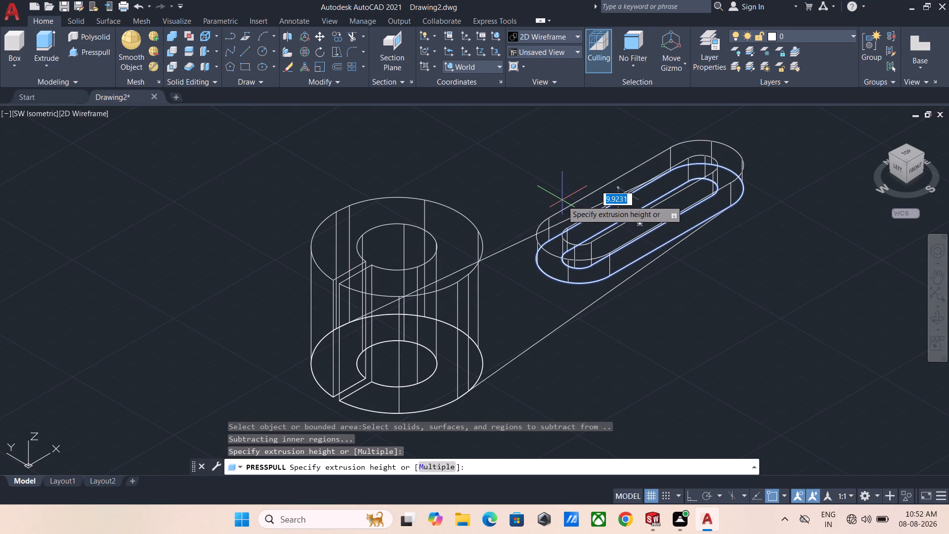
type("15")
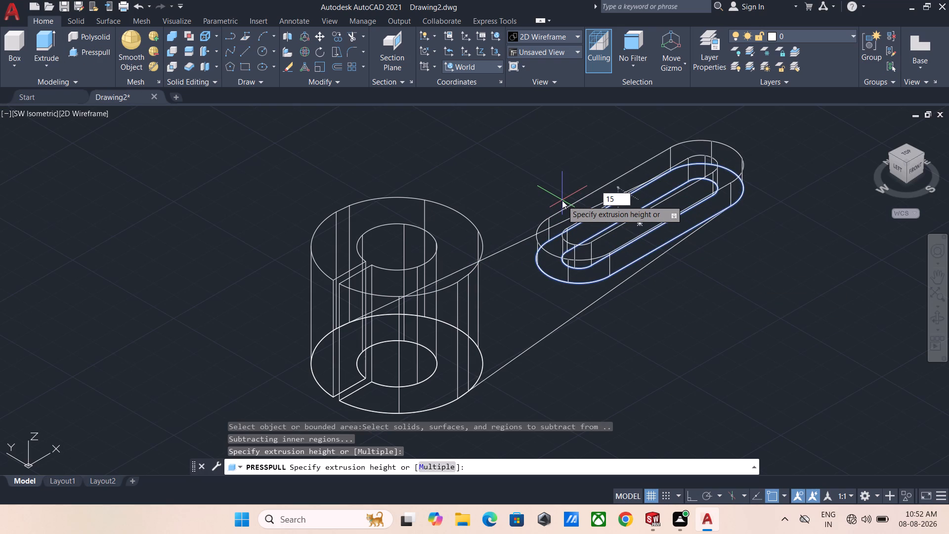
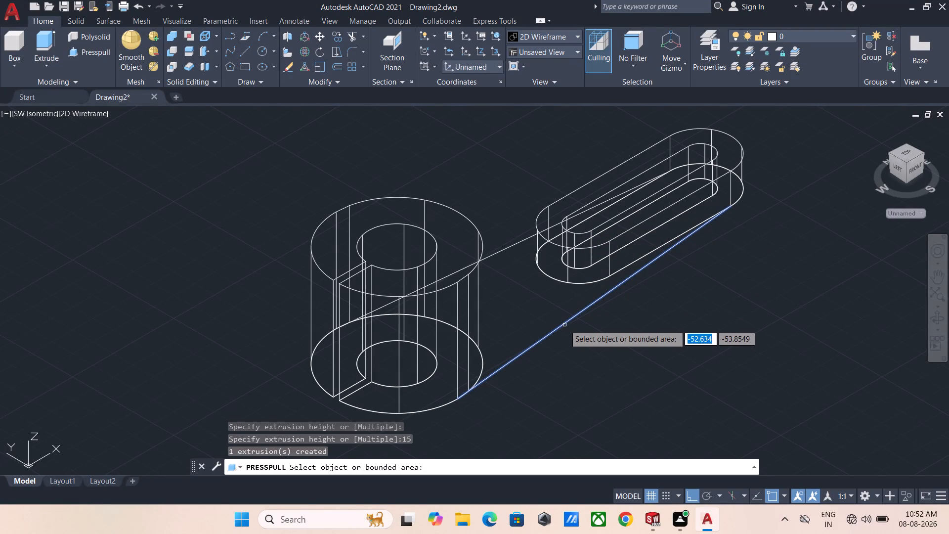
Presspull the tapered arm area between the hub and the slot boss to a height of 15.
left_click(565, 325)
key("Escape")
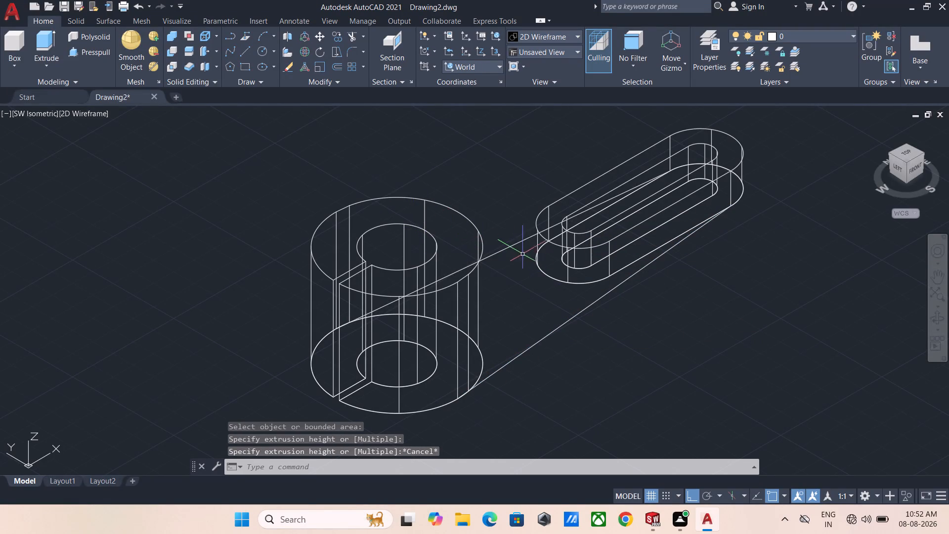
left_click(98, 50)
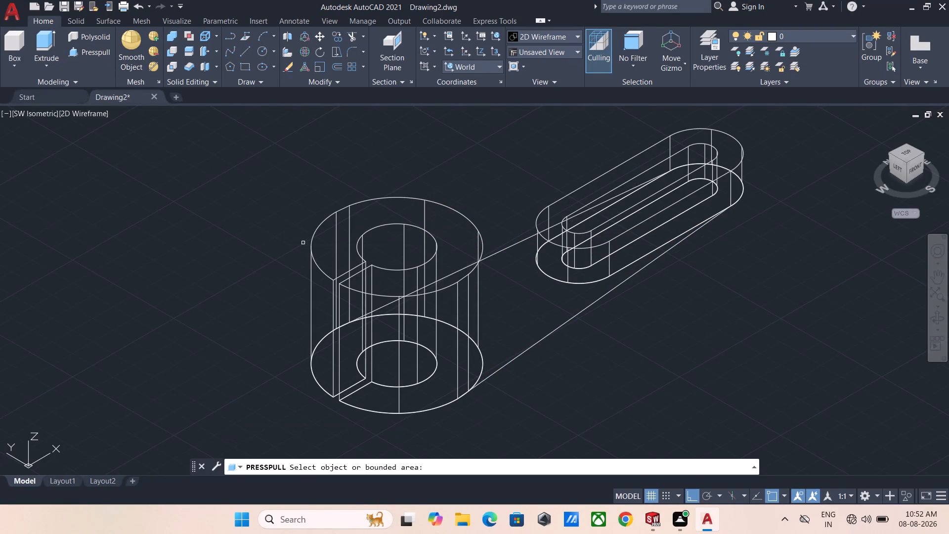
left_click(510, 331)
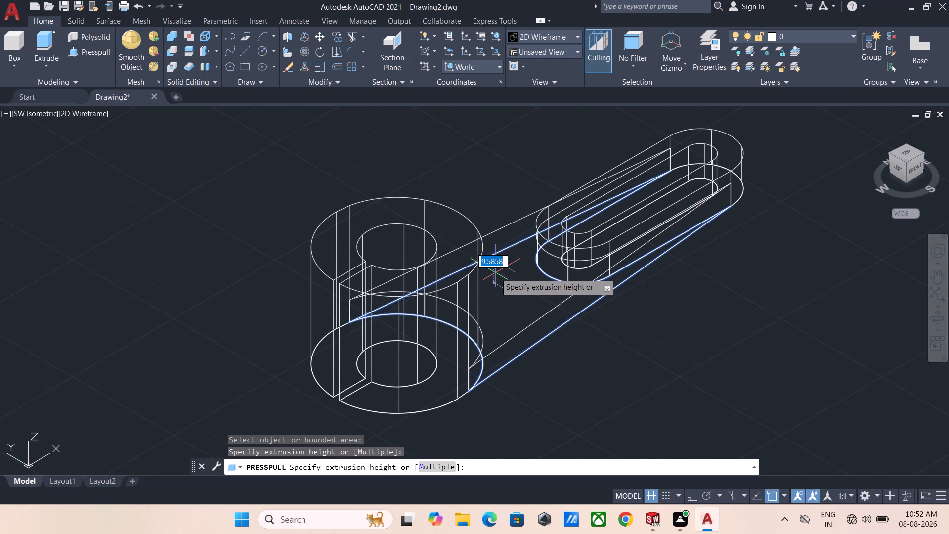
type("15")
key("Return")
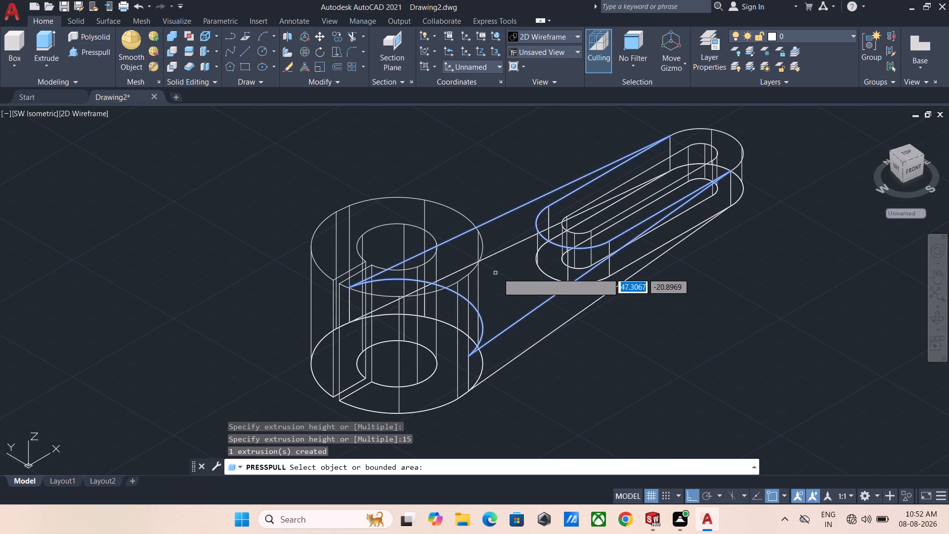
key("Escape")
Presspull the top face of the slot boss up by 3.
scroll(684, 276, "down", 1)
middle_click_drag(723, 267, 687, 268)
scroll(663, 257, "up", 1)
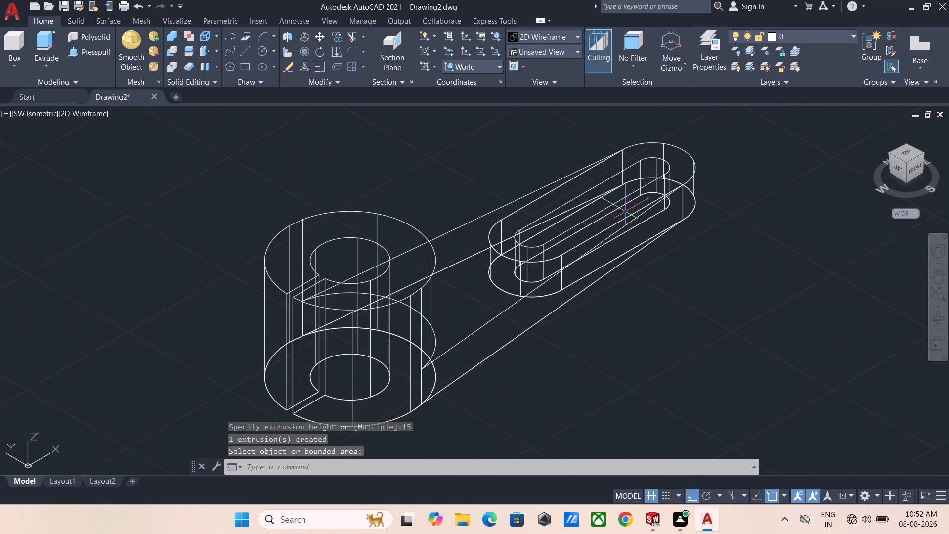
middle_click_drag(624, 211, 620, 300)
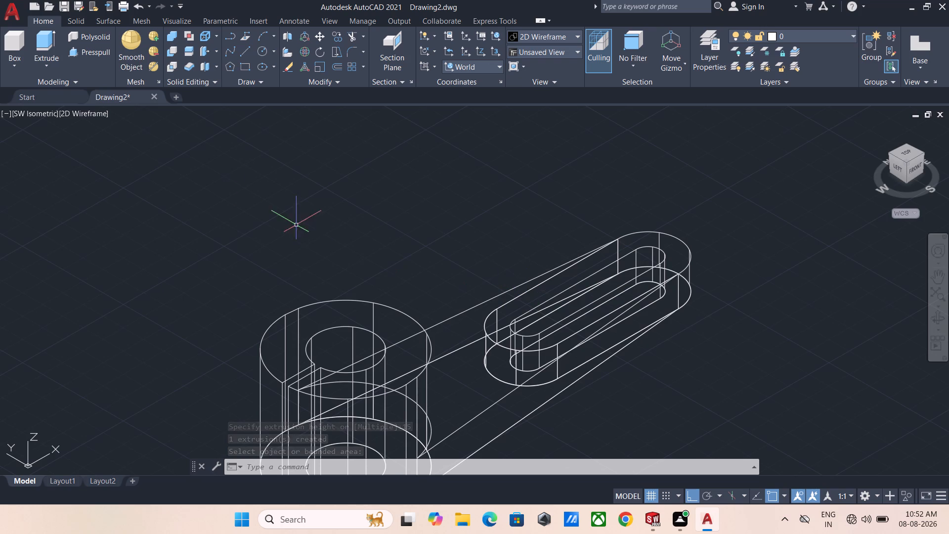
left_click(85, 54)
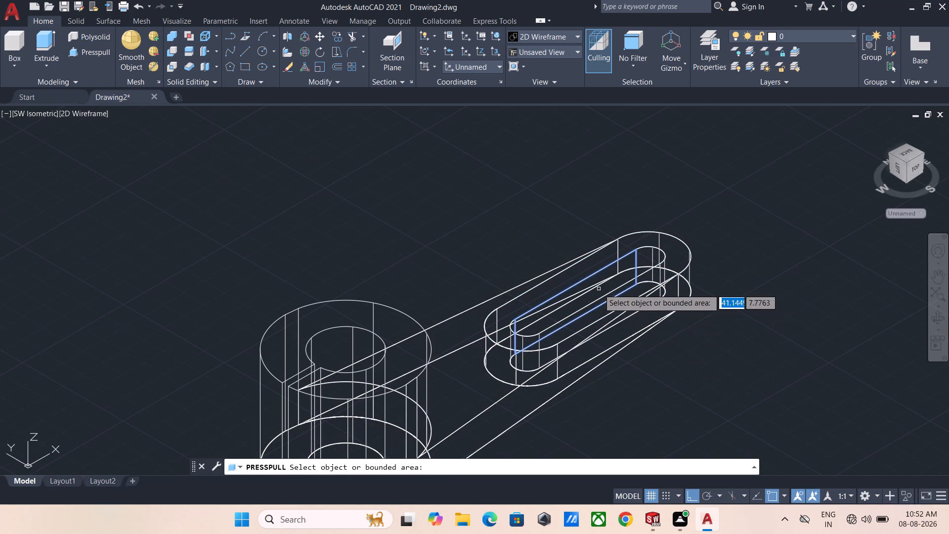
scroll(626, 306, "up", 3)
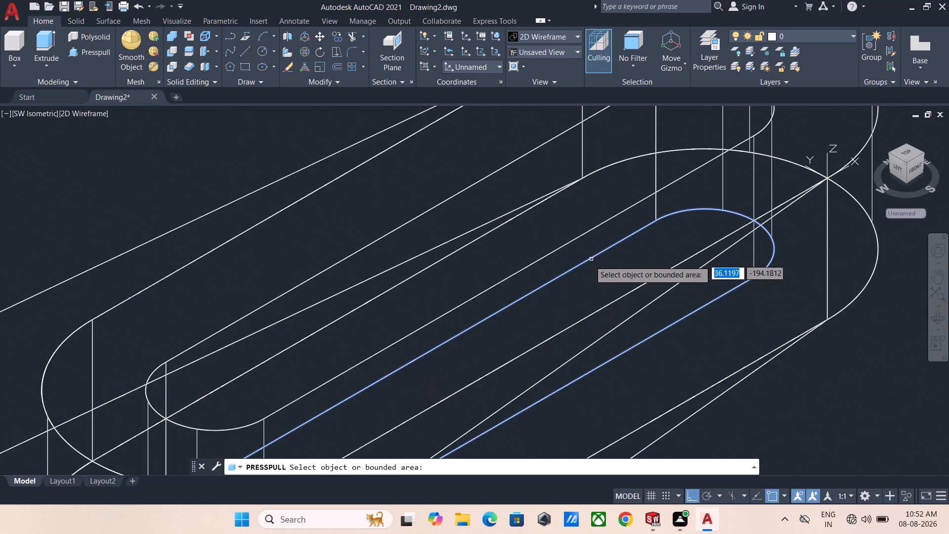
scroll(588, 264, "down", 2)
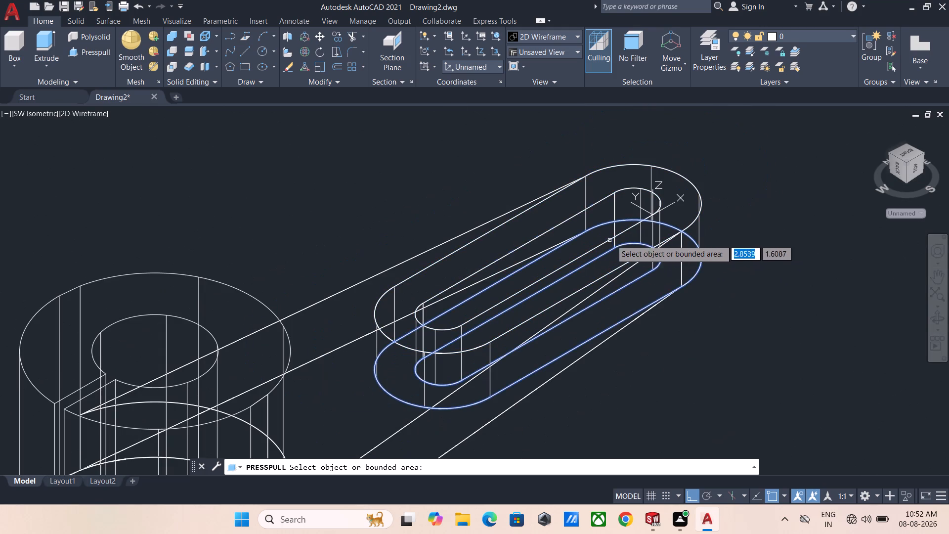
left_click(594, 264)
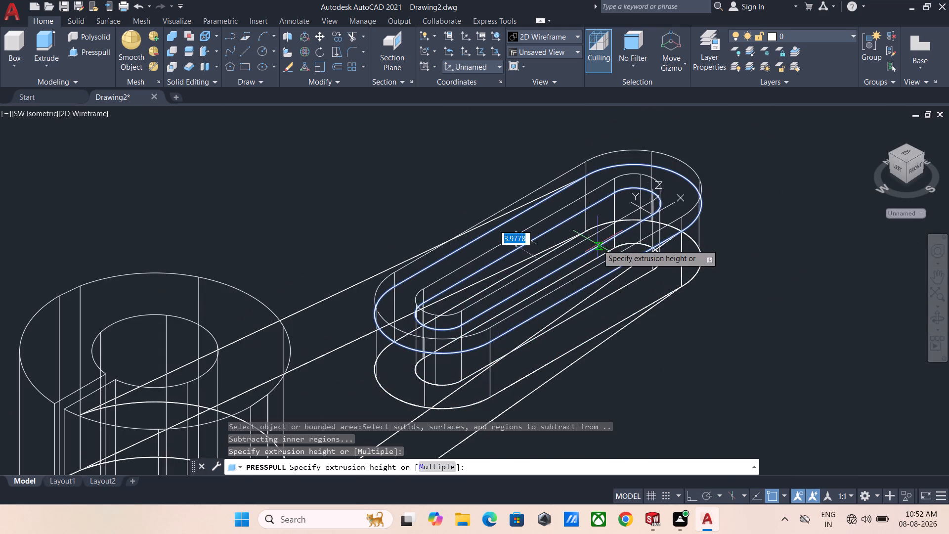
key("3")
key("Return")
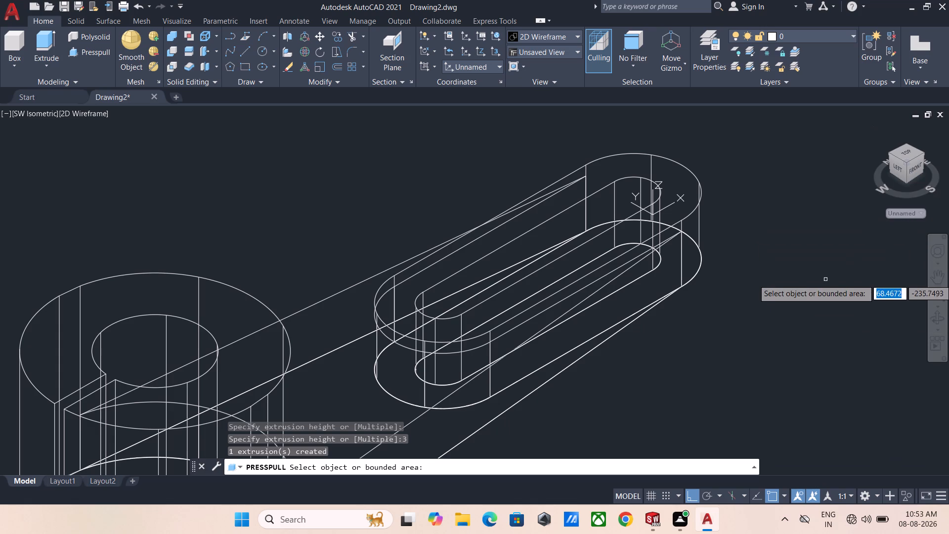
middle_click_drag(748, 337, 649, 265, "shift")
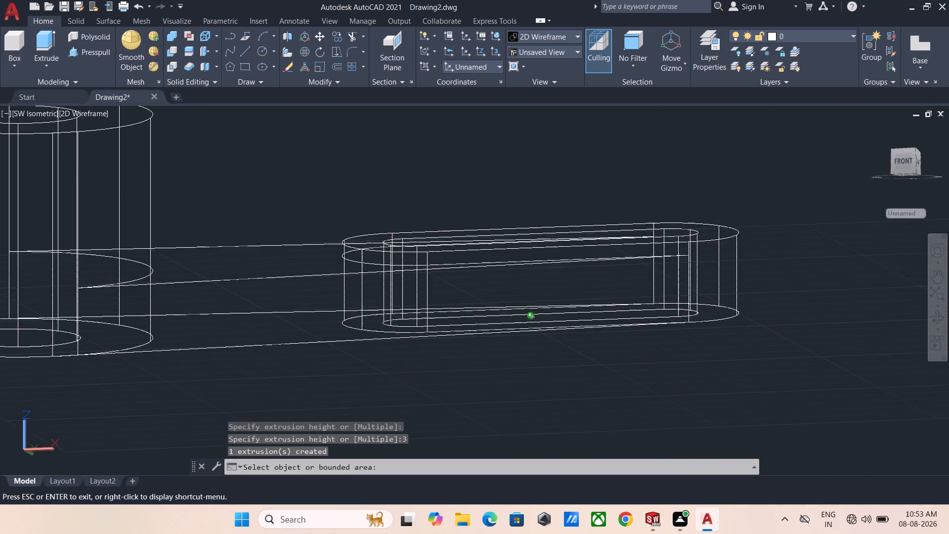
middle_click_drag(649, 265, 758, 266, "shift")
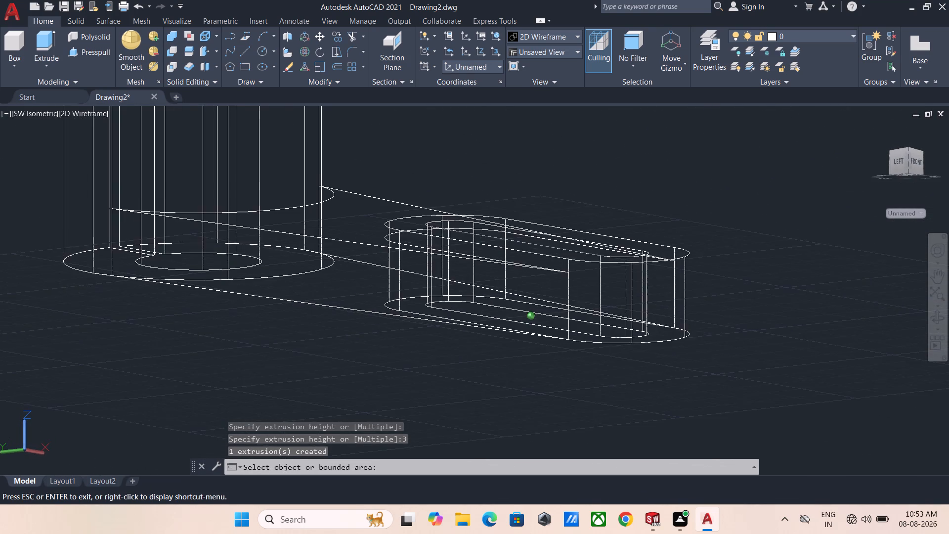
middle_click_drag(758, 266, 801, 300, "shift")
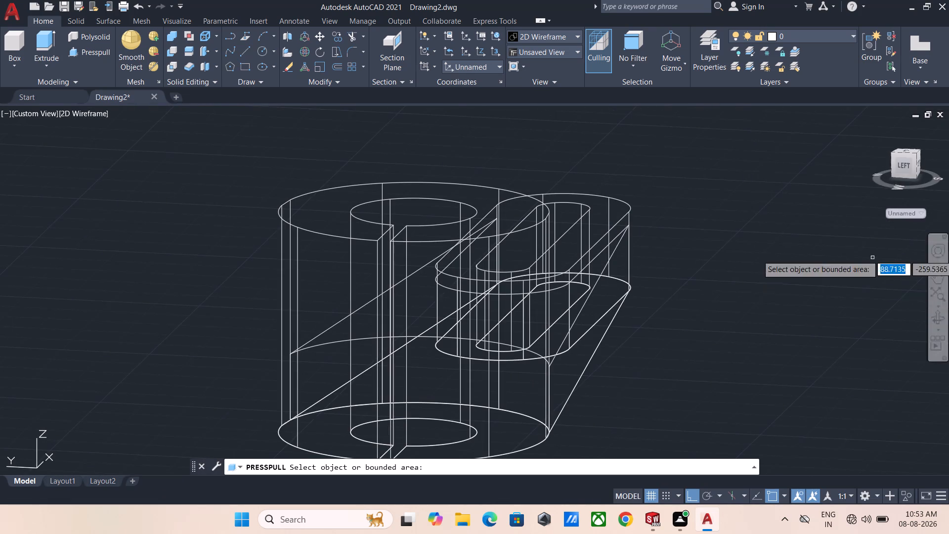
middle_click_drag(806, 229, 732, 265, "shift")
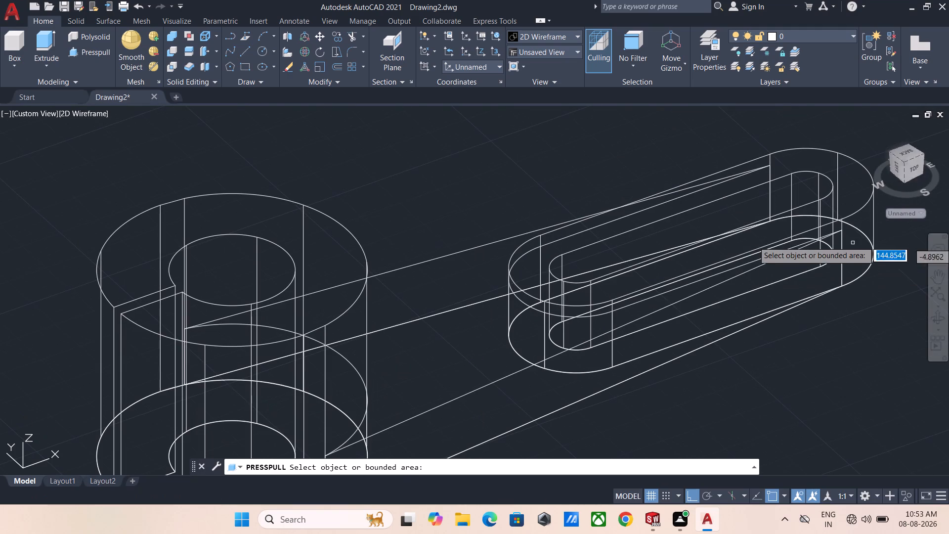
left_click(902, 162)
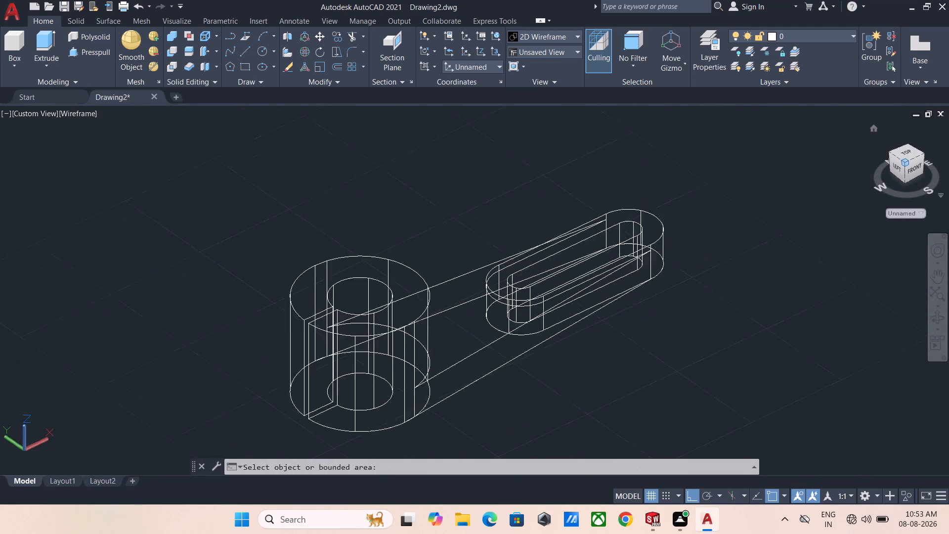
key("Escape")
Examine the lever from several angles in the Shades of Gray visual style, then restore the southwest isometric view in 2D Wireframe.
left_click(99, 117)
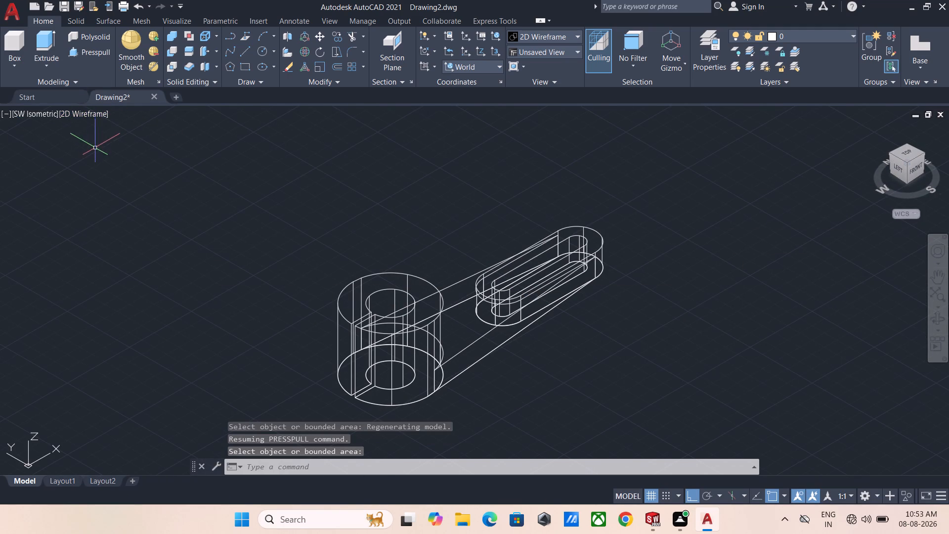
left_click(83, 114)
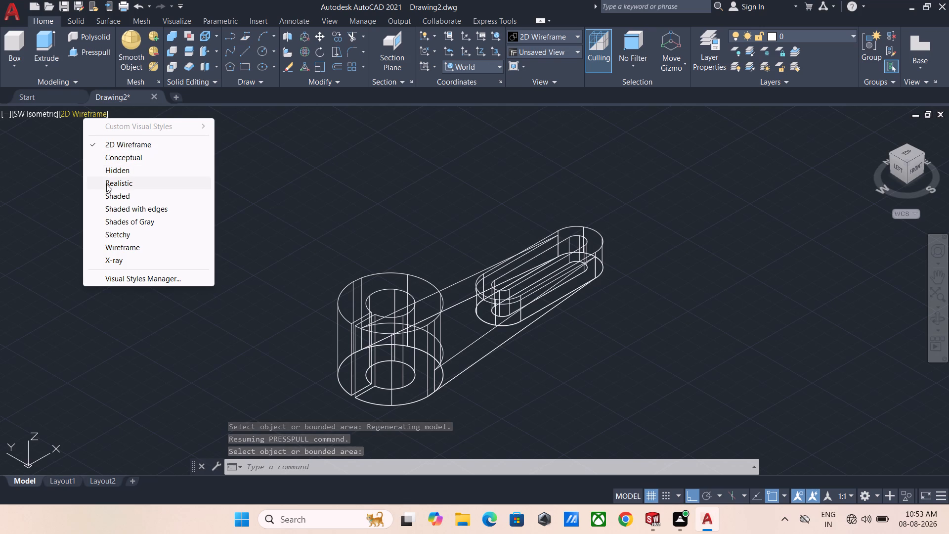
left_click(128, 220)
middle_click_drag(737, 353, 675, 323)
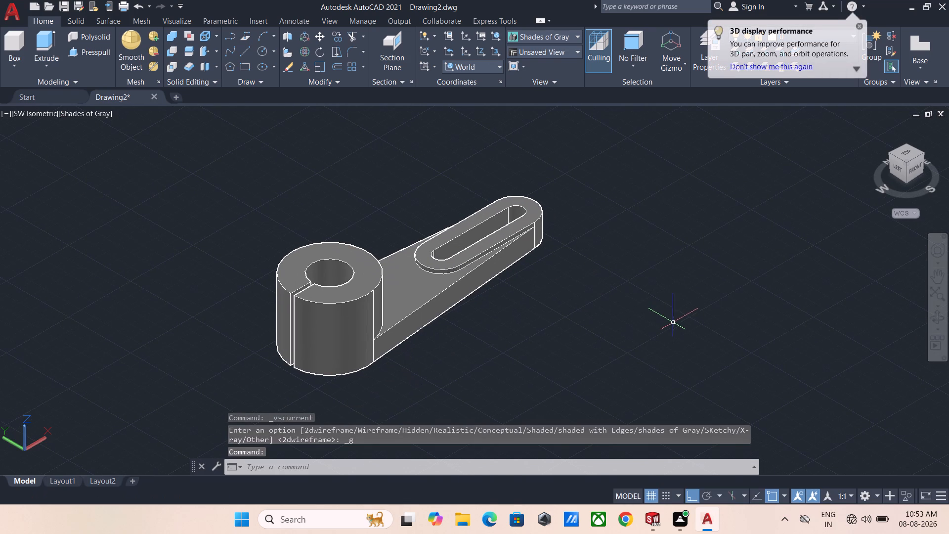
middle_click_drag(670, 321, 602, 280, "shift")
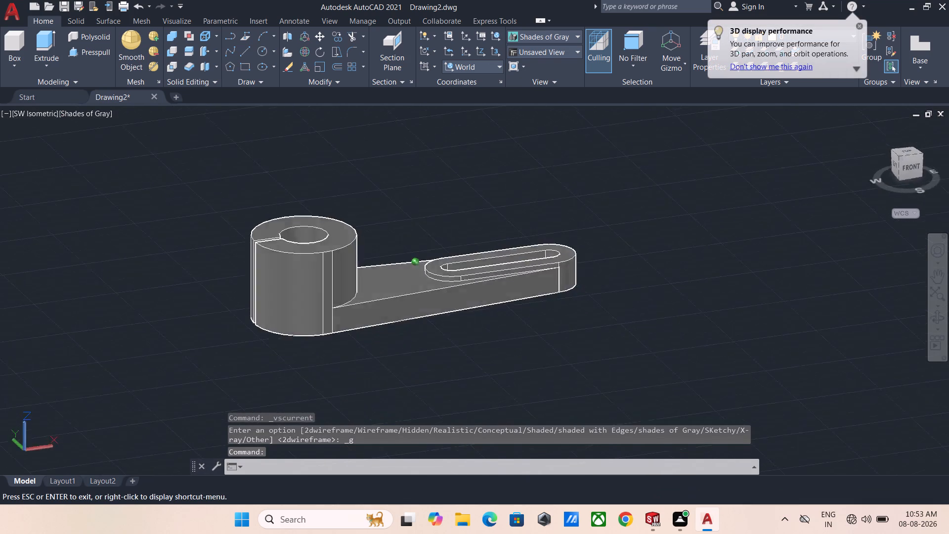
middle_click_drag(602, 280, 673, 316, "shift")
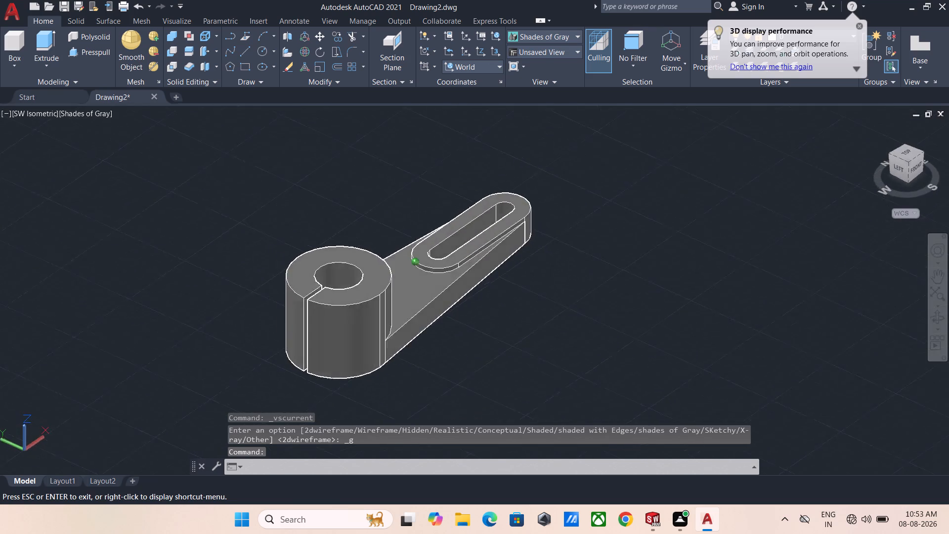
middle_click_drag(673, 316, 694, 334, "shift")
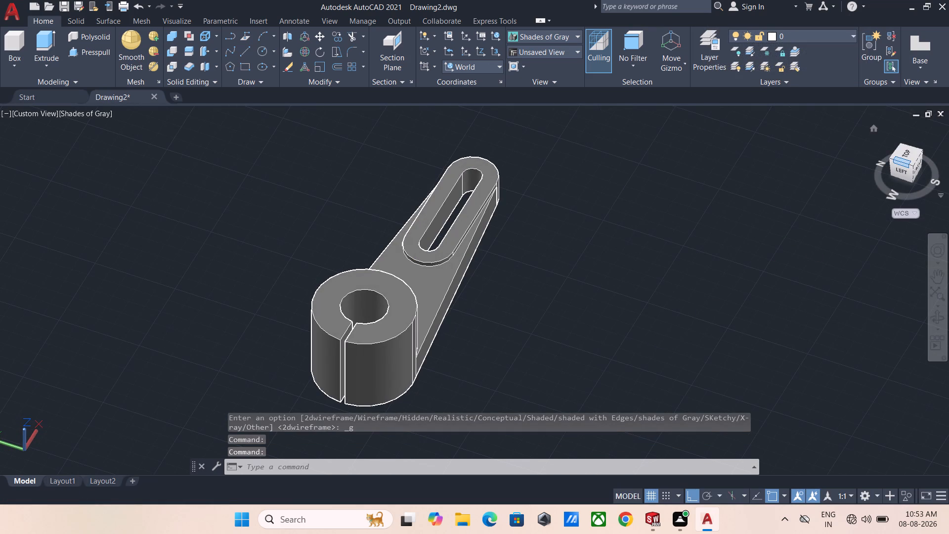
left_click(911, 167)
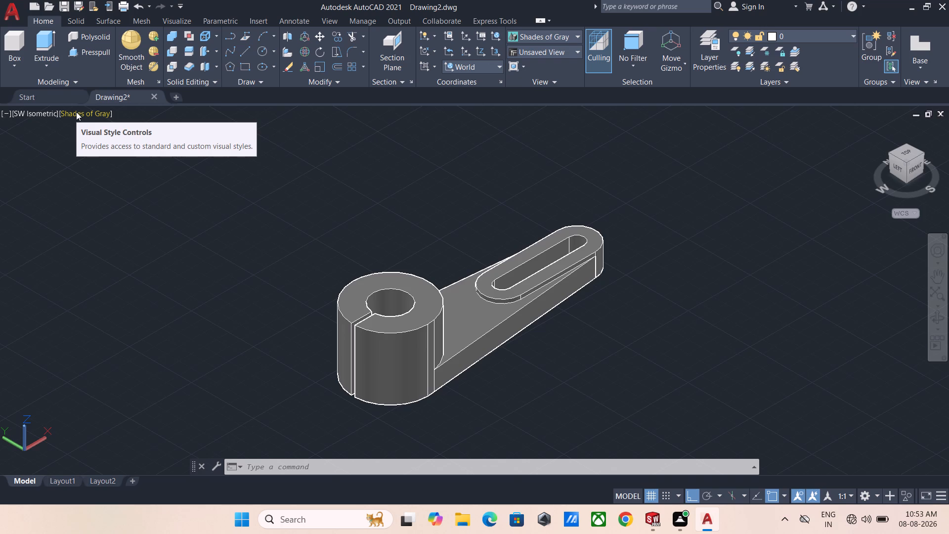
left_click(76, 112)
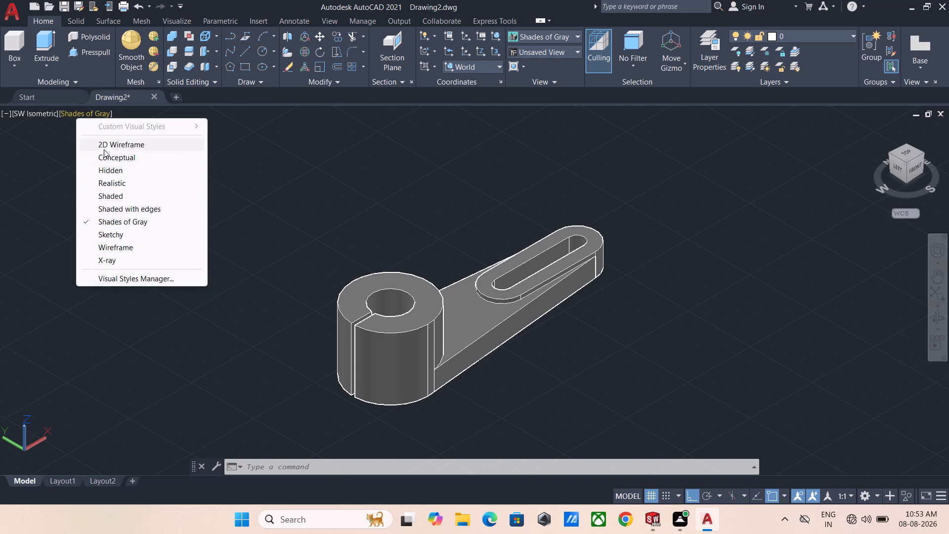
left_click(121, 146)
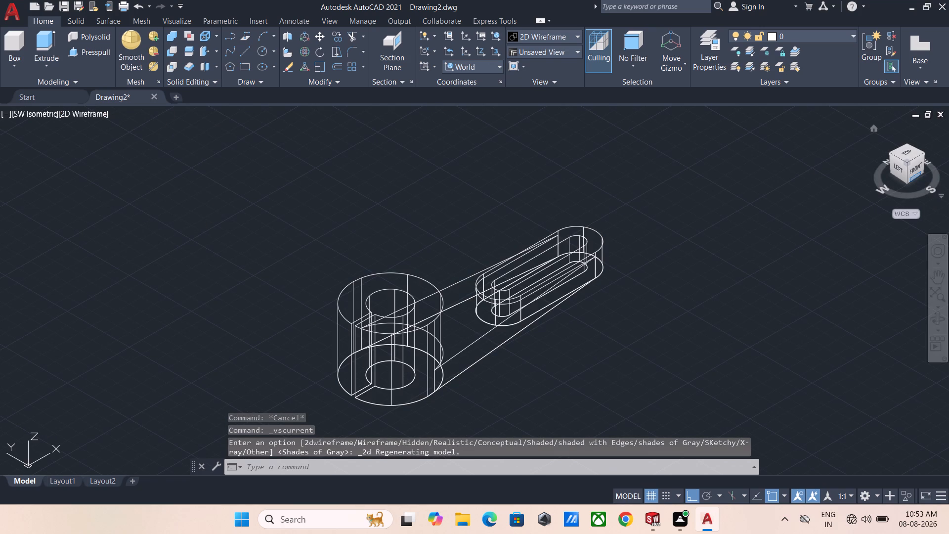
Set the UCS to Front and switch to the front view, rotated so the lever lies horizontally.
left_click(493, 65)
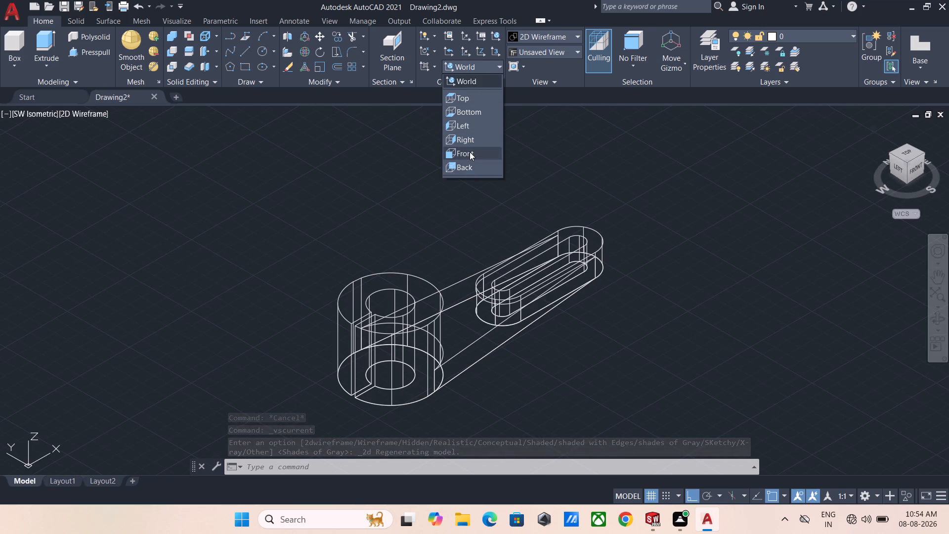
left_click(470, 152)
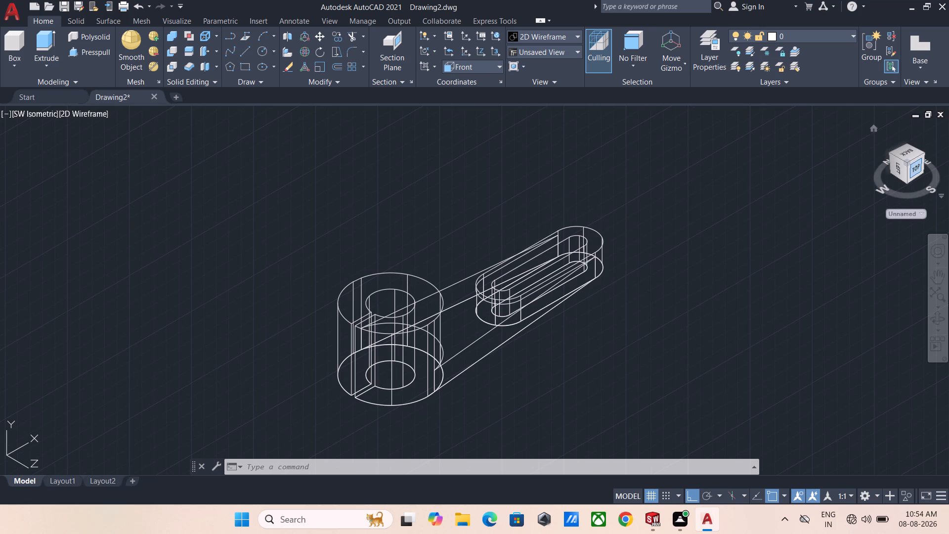
left_click(919, 166)
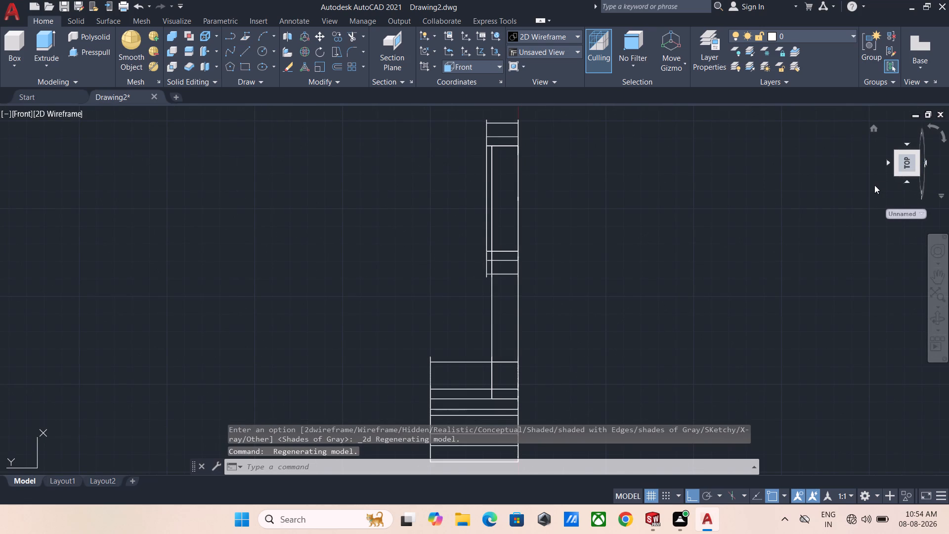
left_click(947, 136)
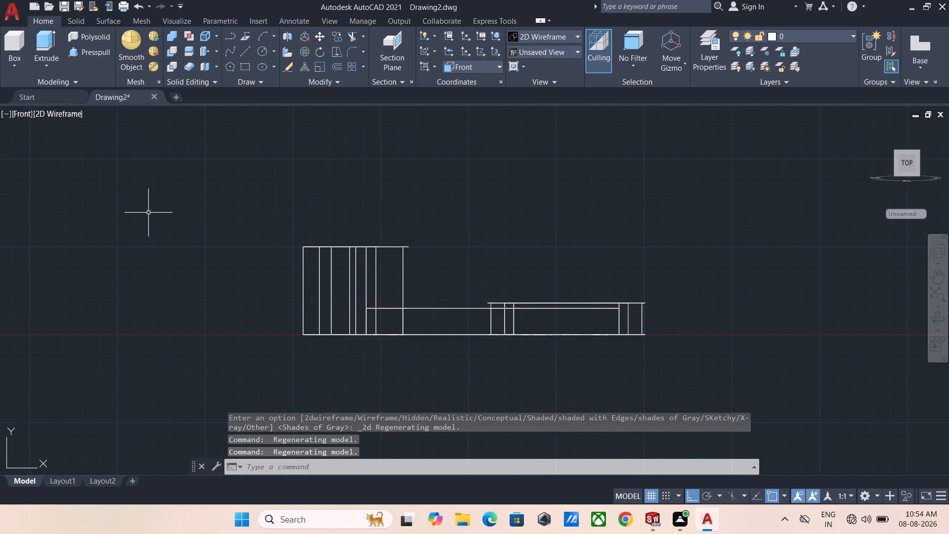
Draw two concentric circles of radius 9 and 4.5 in the empty space beside the hub.
middle_click_drag(148, 213, 364, 218)
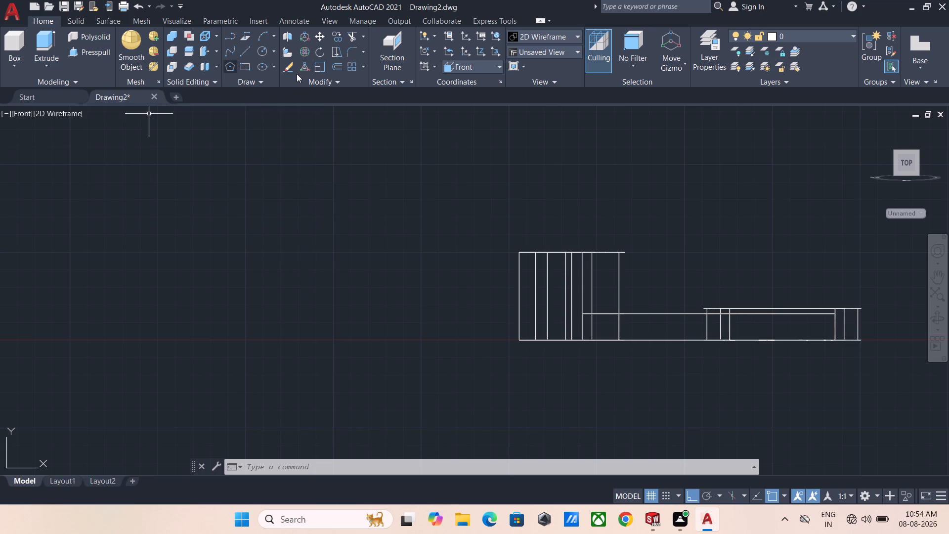
type("c")
key("space")
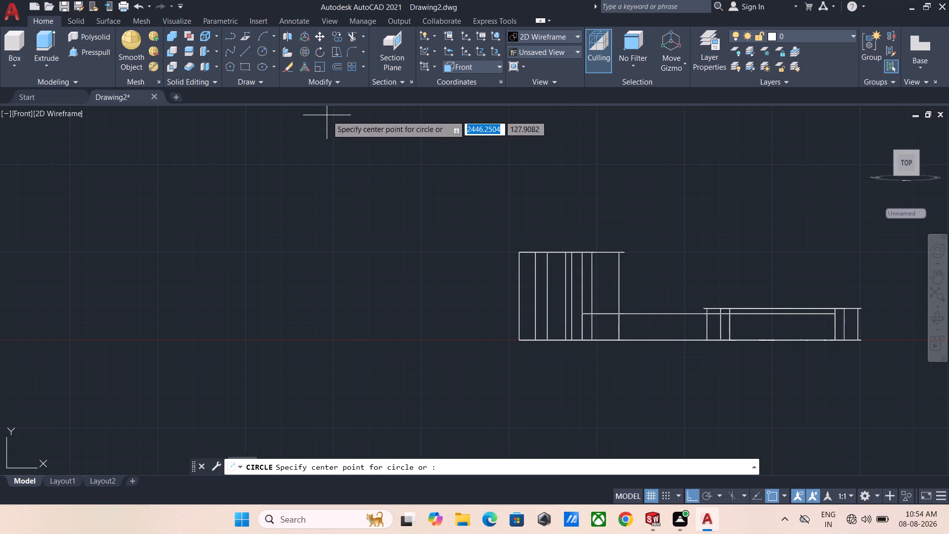
left_click(229, 294)
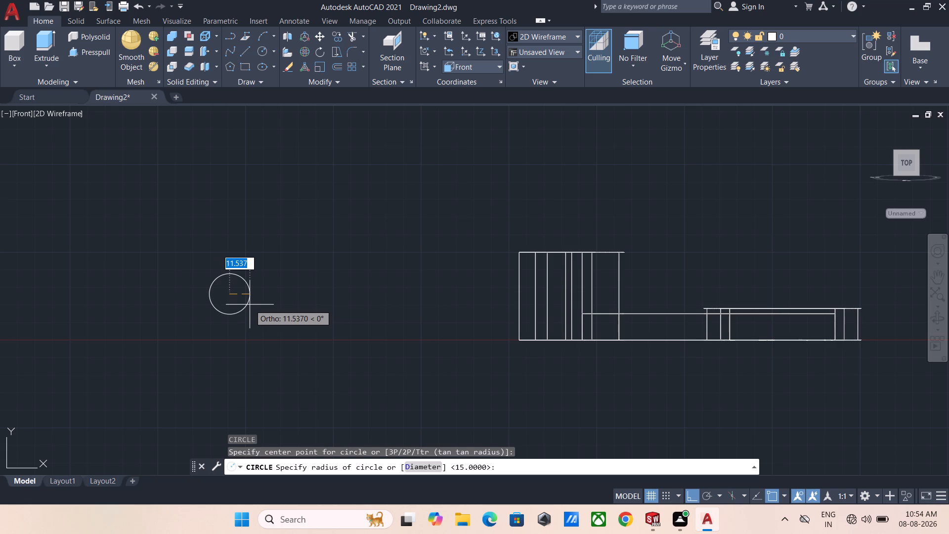
key("9")
key("Return")
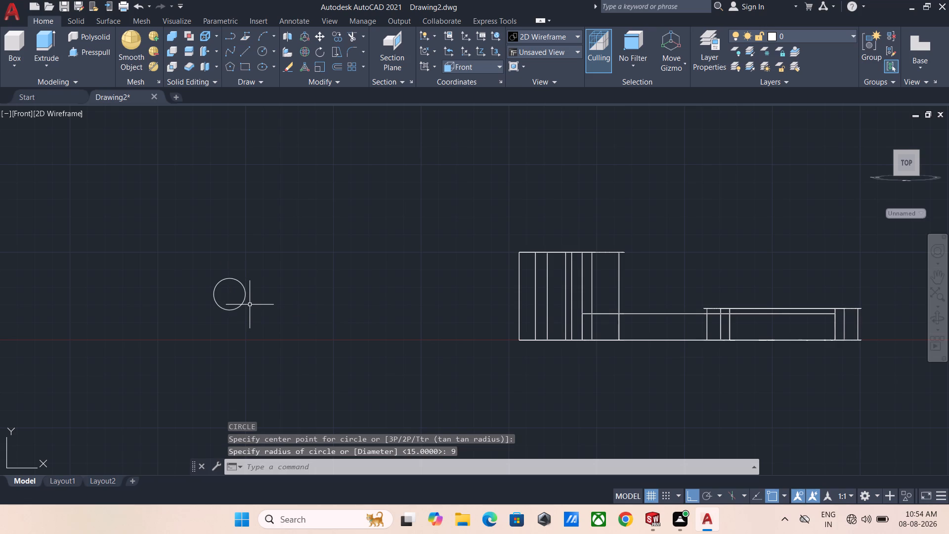
scroll(250, 305, "up", 1)
middle_click_drag(198, 277, 308, 291)
scroll(198, 277, "up", 1)
key("space")
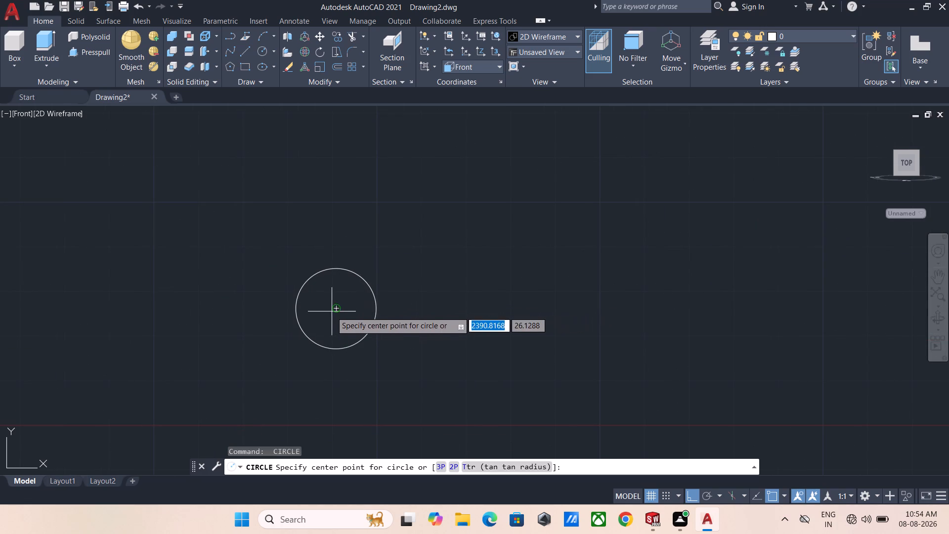
left_click(334, 308)
type("4.5")
key("Return")
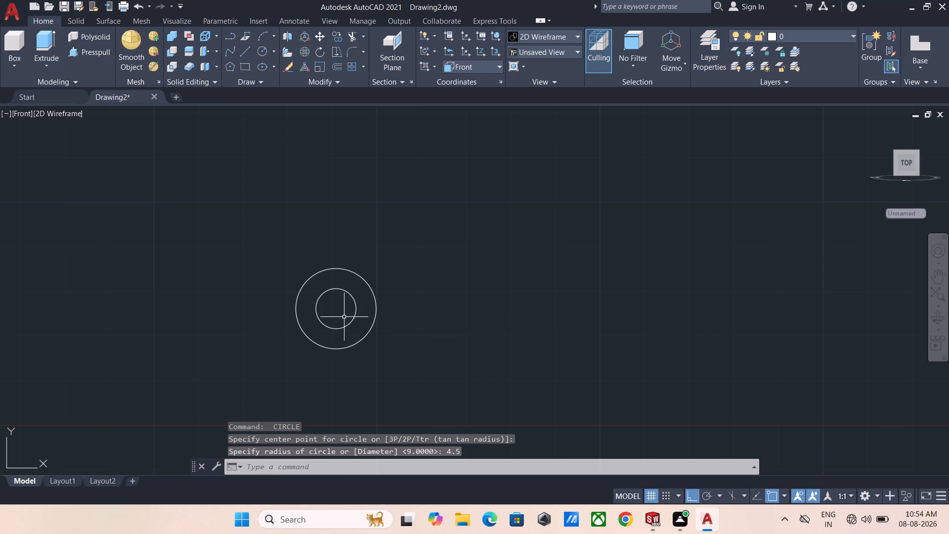
Draw two horizontal lines extending toward the lever from the top and bottom quadrants of the radius 9 circle.
type("l")
key("space")
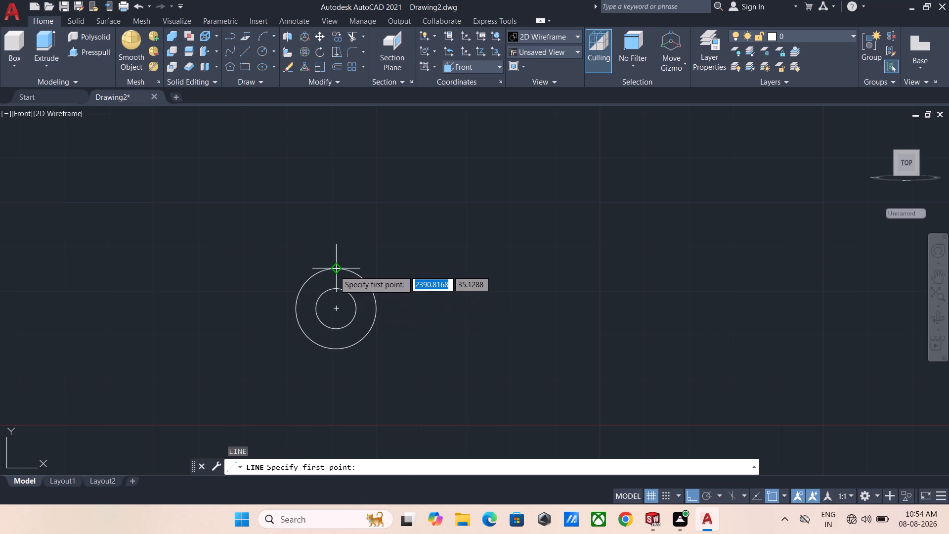
left_click(334, 270)
left_click(412, 281)
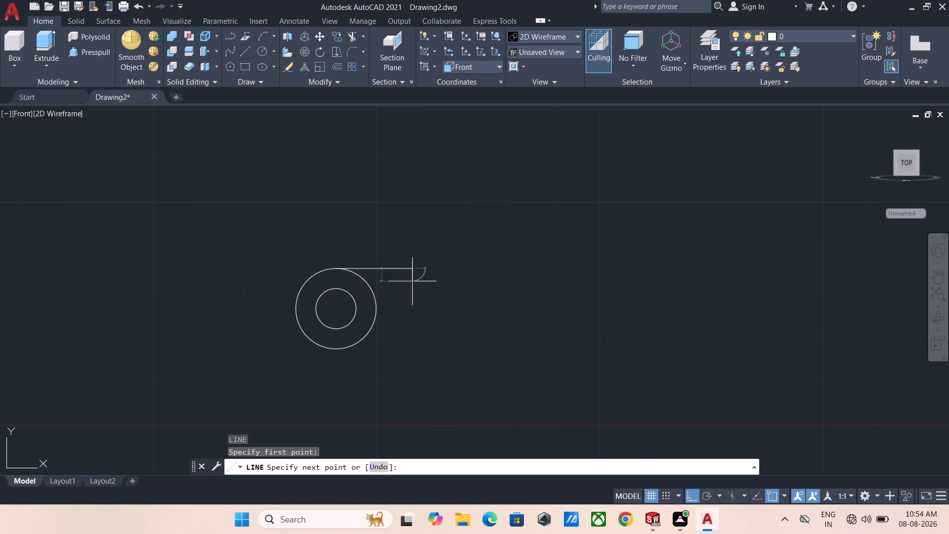
key("Escape")
key("space")
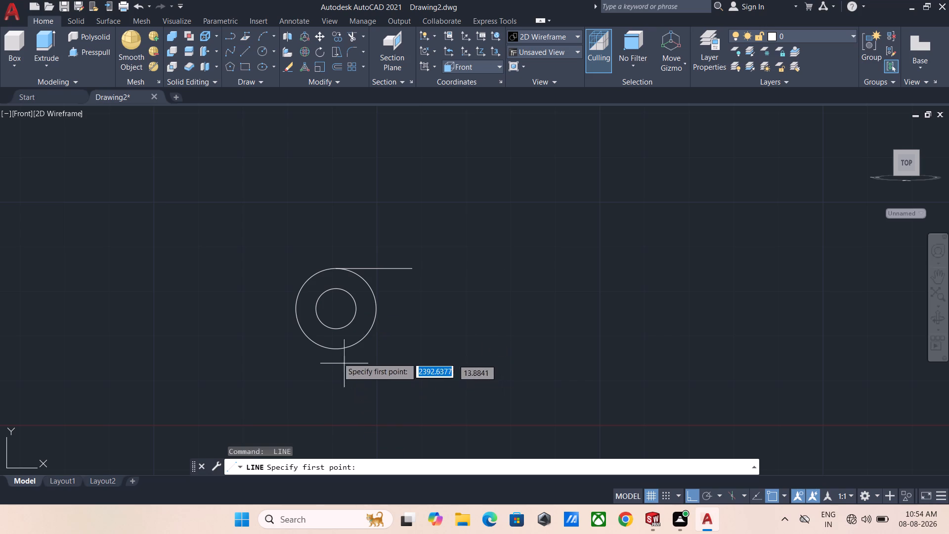
left_click(334, 349)
left_click(427, 334)
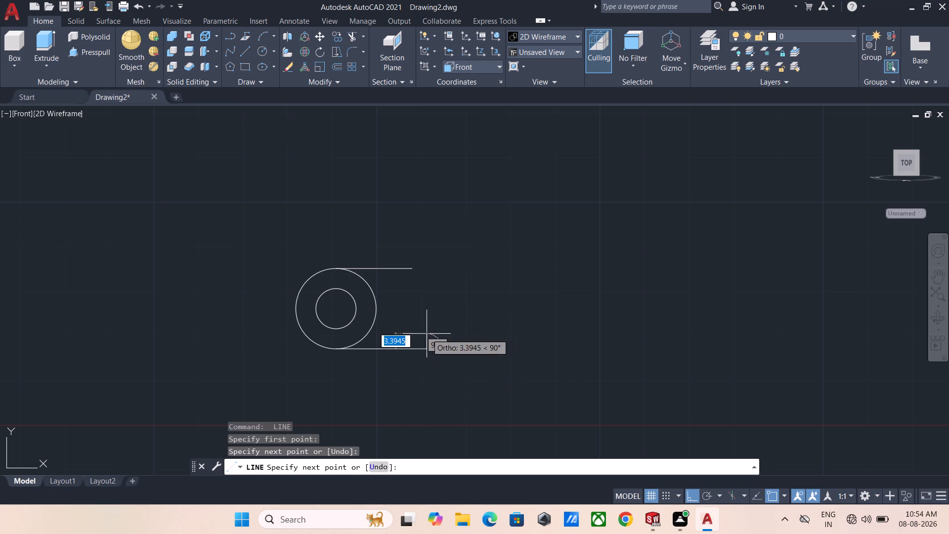
key("Escape")
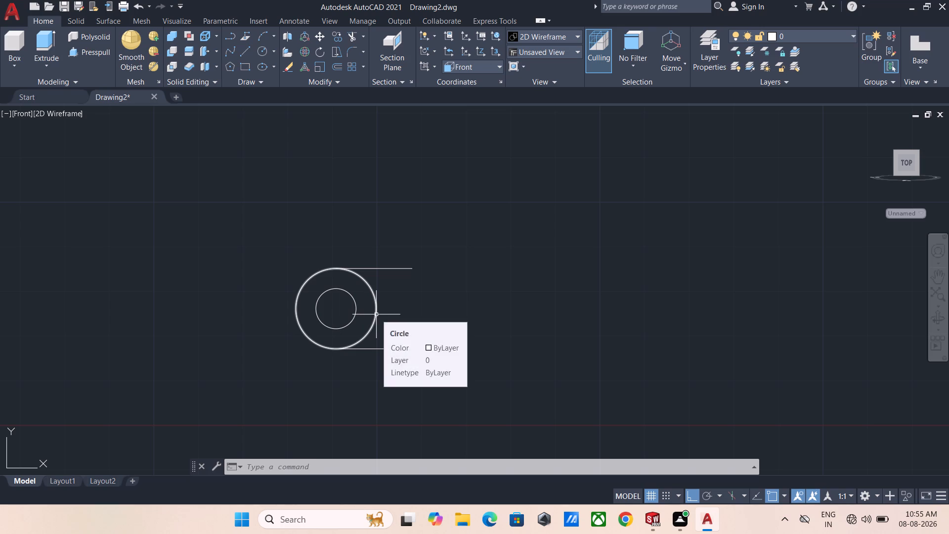
Draw a vertical line tangent to the outer circle's lever-side quadrant, down to the lower horizontal line and back up to the upper one.
key("l")
key("space")
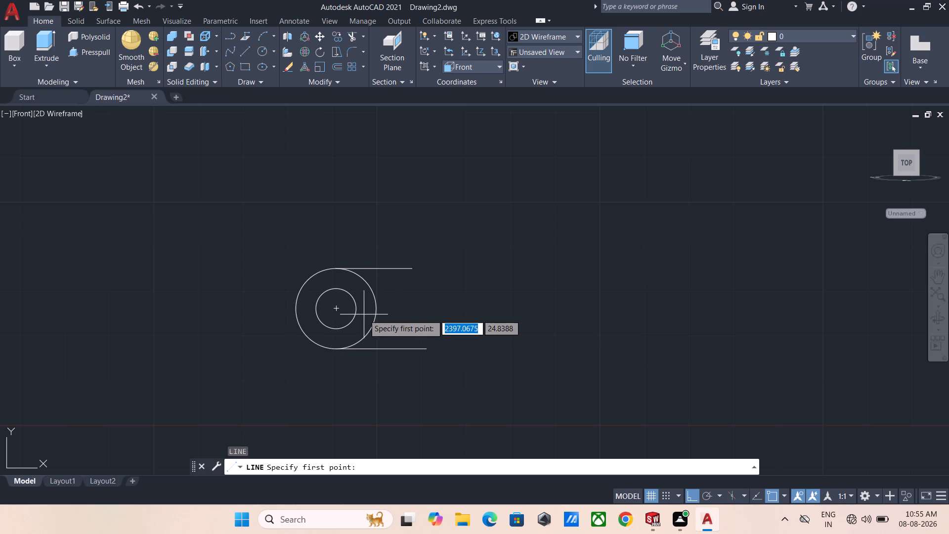
left_click(376, 311)
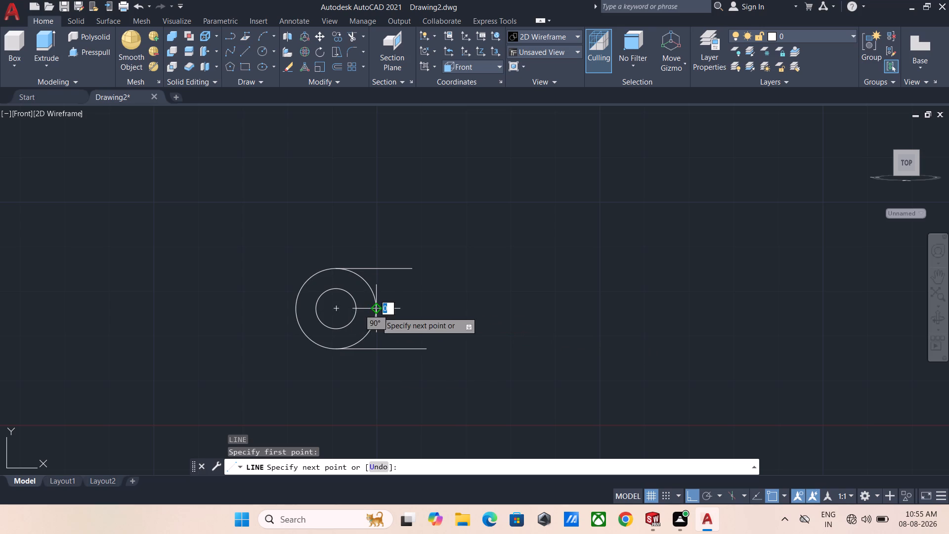
left_click(375, 348)
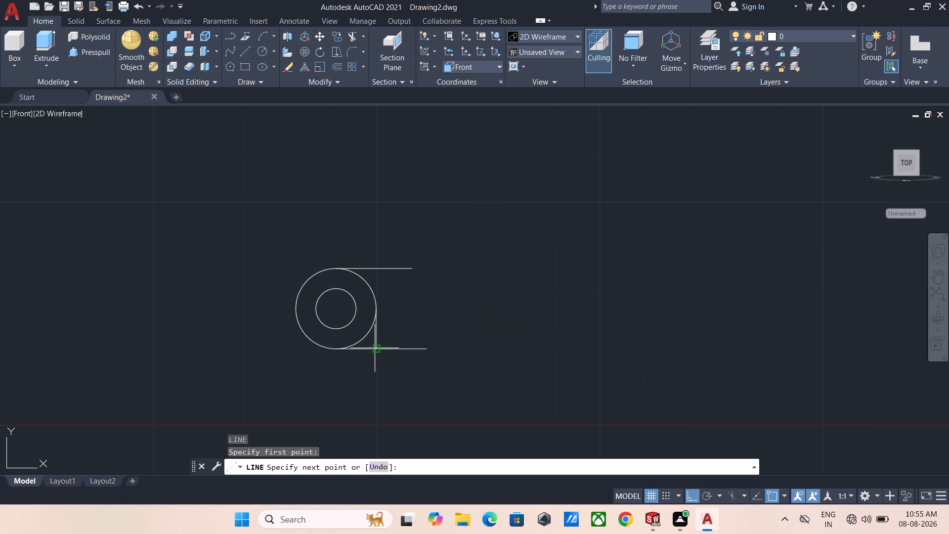
left_click(379, 272)
key("Escape")
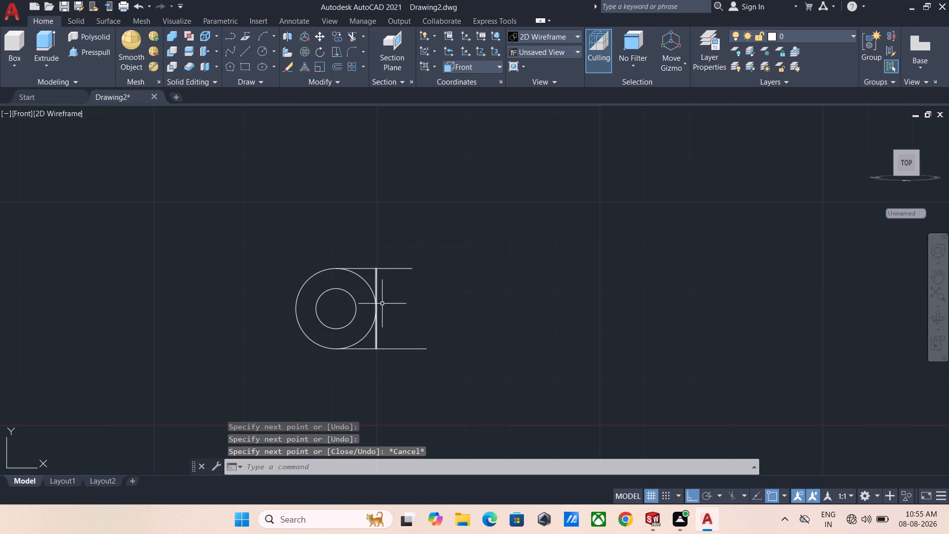
Trim the horizontal line ends beyond the vertical line and the outer circle's lever-side half to leave a D-shaped outline.
key("t")
type("r")
key("space")
left_click_drag(424, 292, 411, 279)
left_click(371, 235)
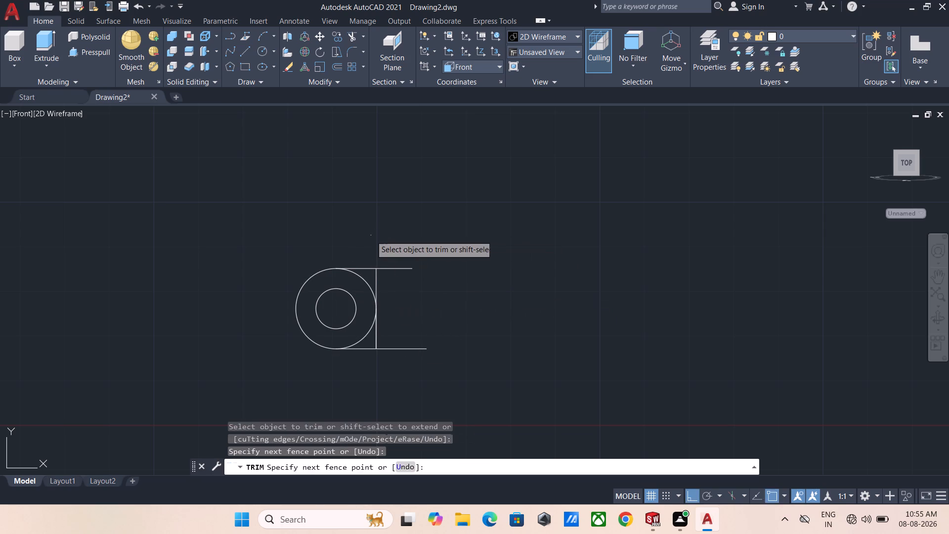
left_click(404, 299)
left_click(401, 327)
left_click(389, 359)
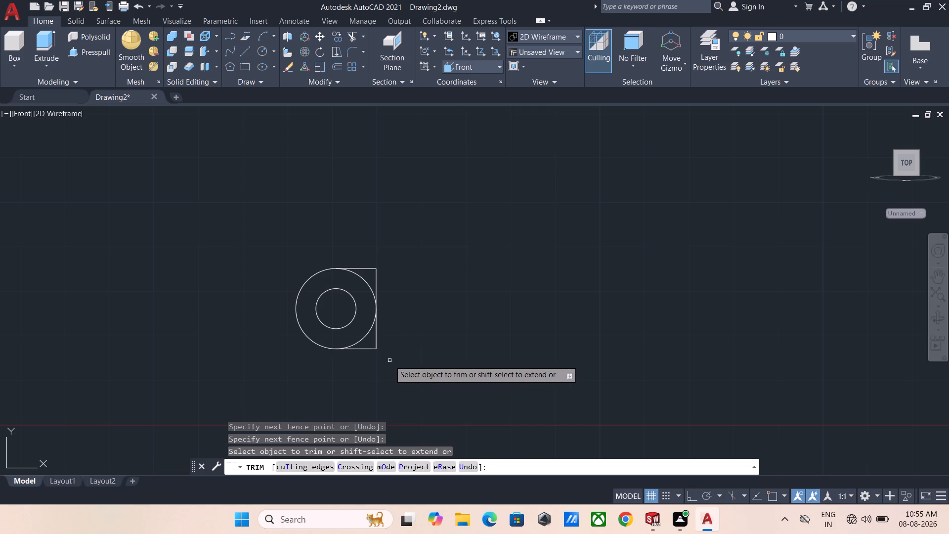
left_click(362, 361)
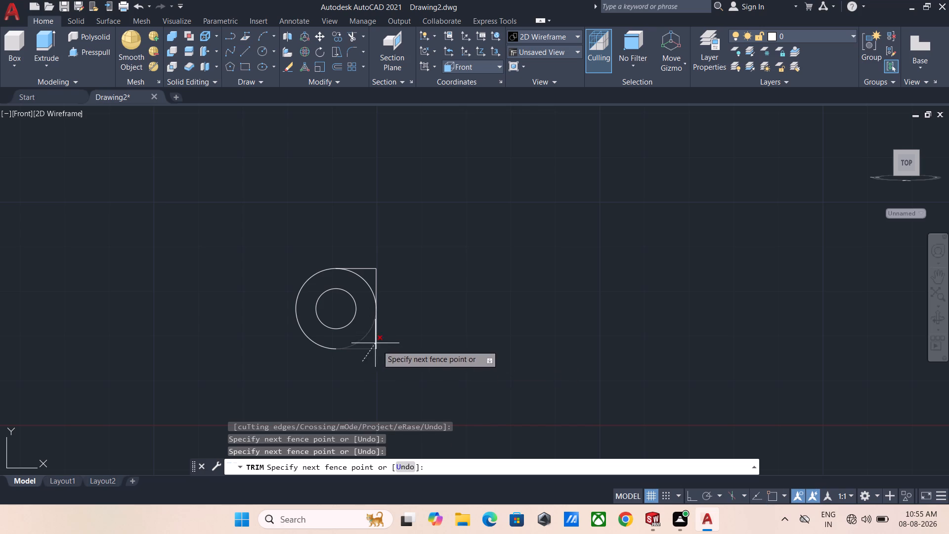
key("Escape")
key("space")
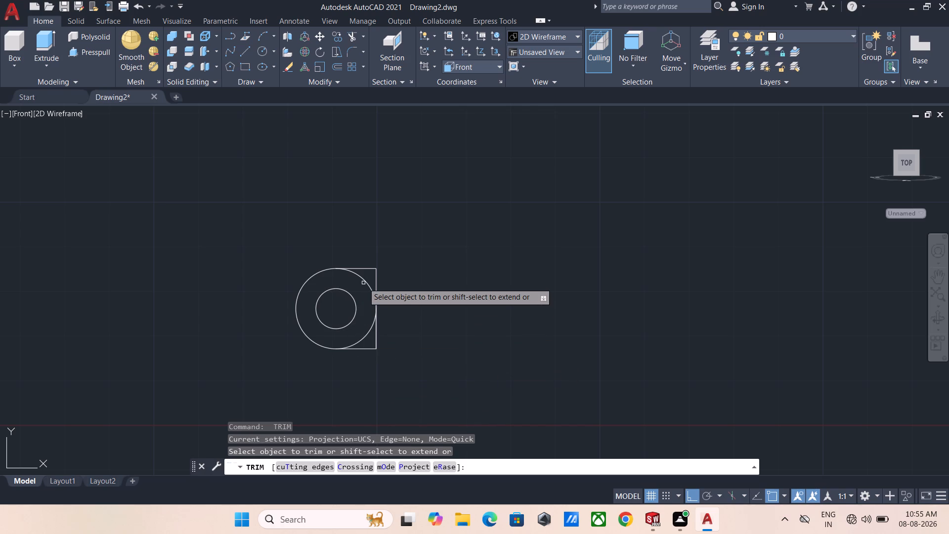
left_click(364, 279)
left_click(360, 340)
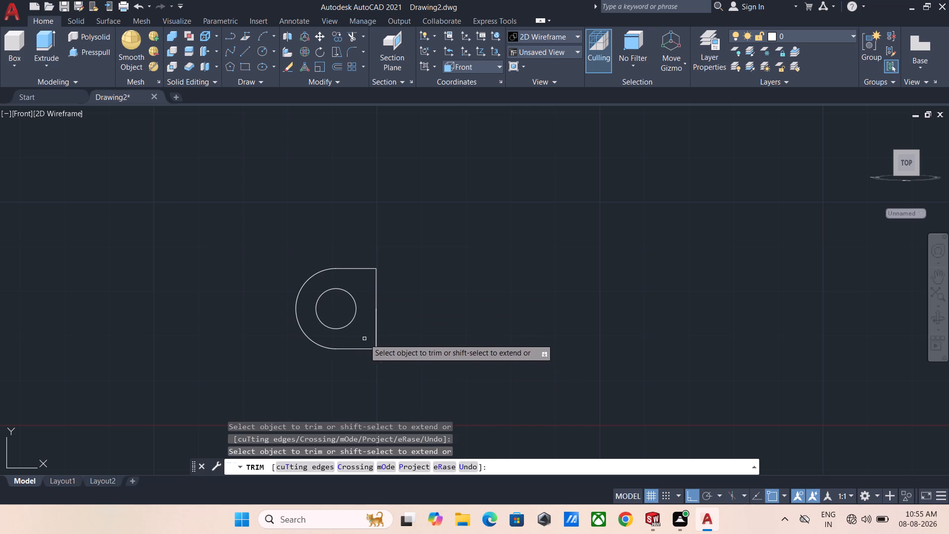
scroll(402, 313, "up", 2)
key("Escape")
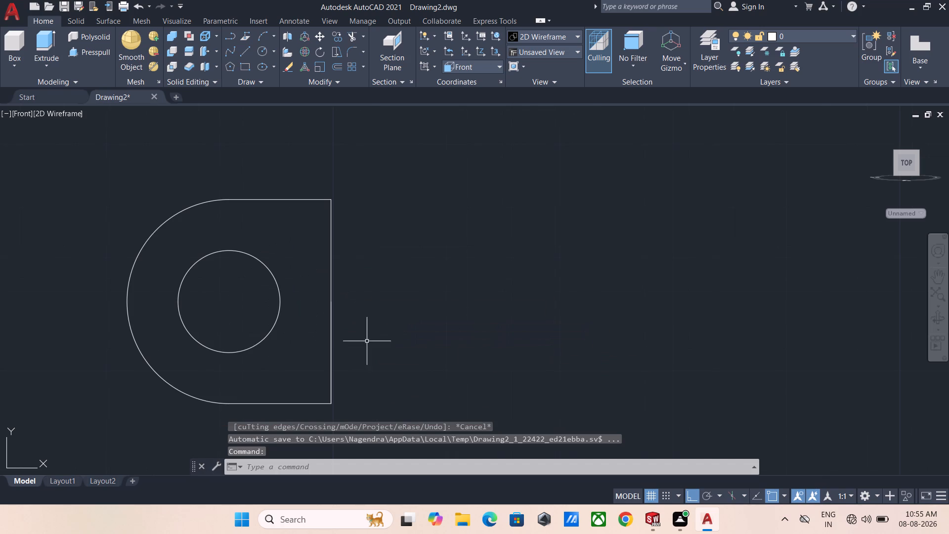
Replace the overlapping vertical segments with a single 18-long line joining the ends of the two horizontal lines.
left_click(332, 331)
key("Delete")
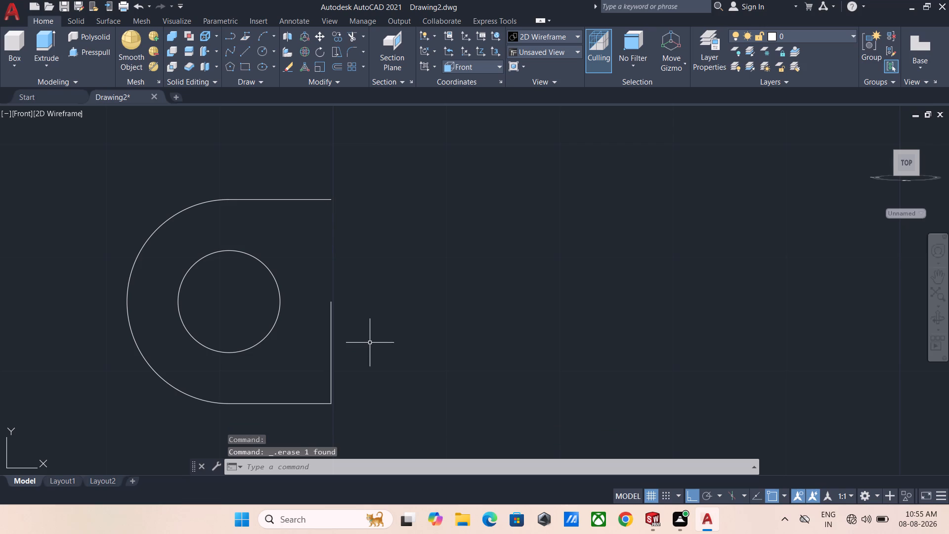
left_click(331, 318)
key("Delete")
type("l")
key("space")
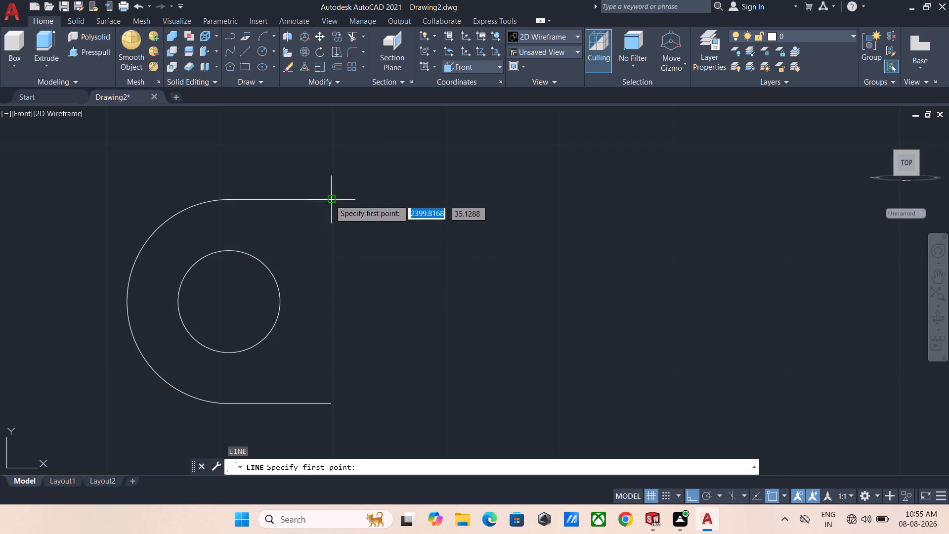
left_click(330, 199)
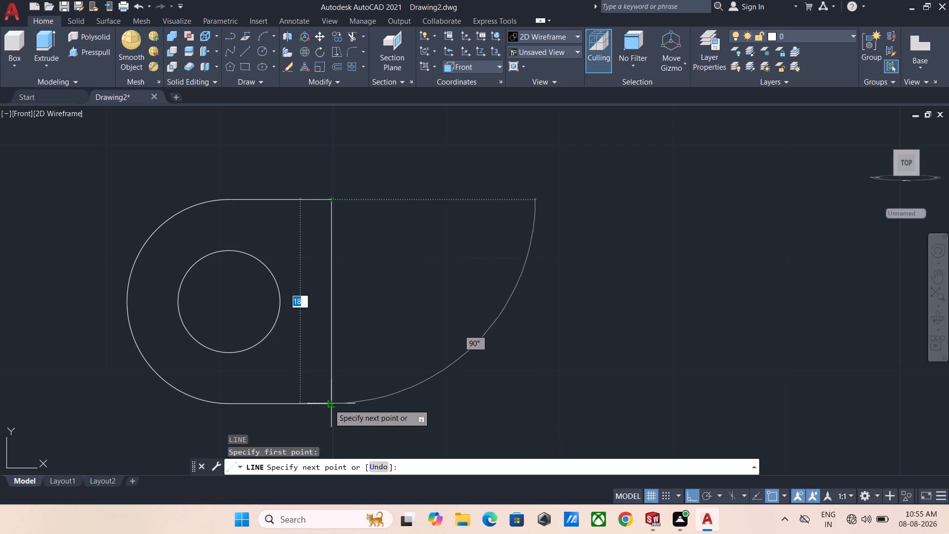
left_click(329, 404)
key("Escape")
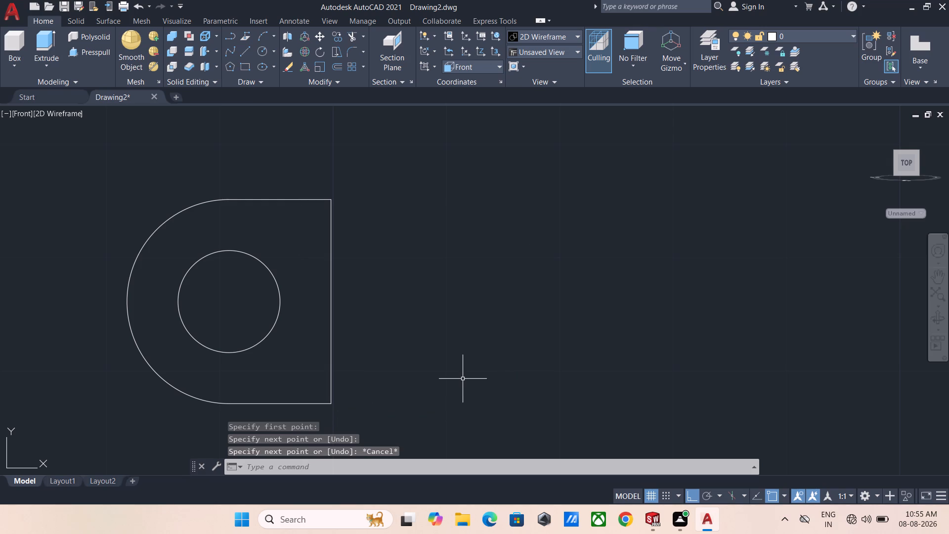
Join the arc and three lines of the D-shaped outline into one polyline.
scroll(463, 379, "down", 2)
key("Escape")
left_click(469, 407)
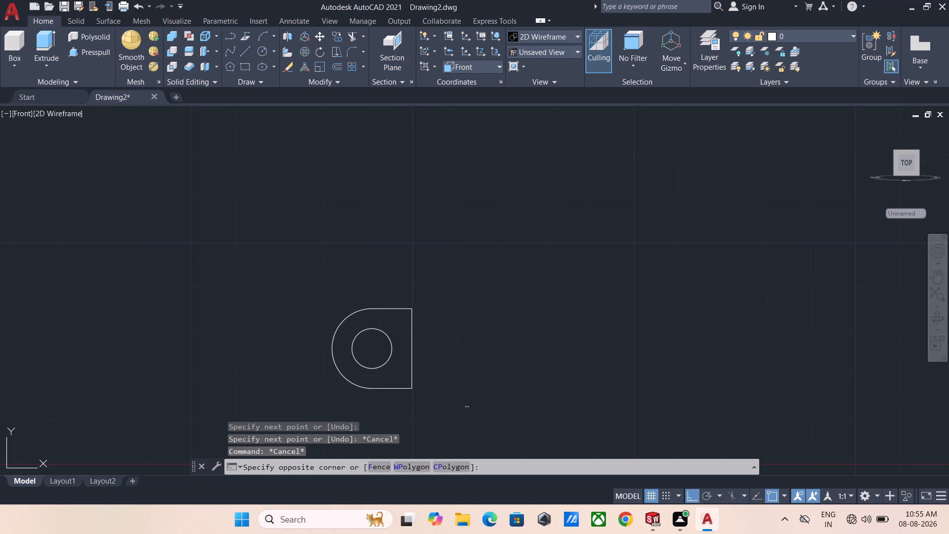
left_click(251, 281)
key("j")
key("space")
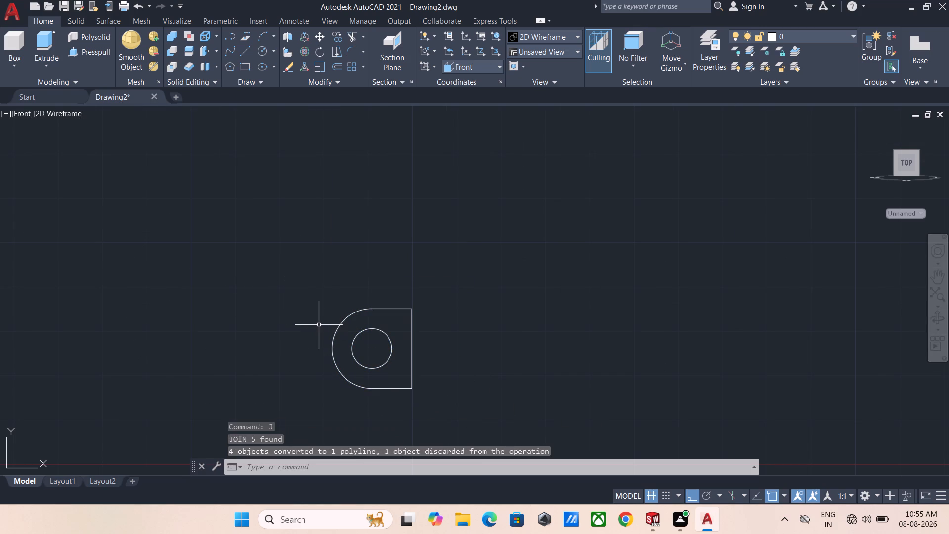
Set the UCS to World.
scroll(387, 319, "down", 3)
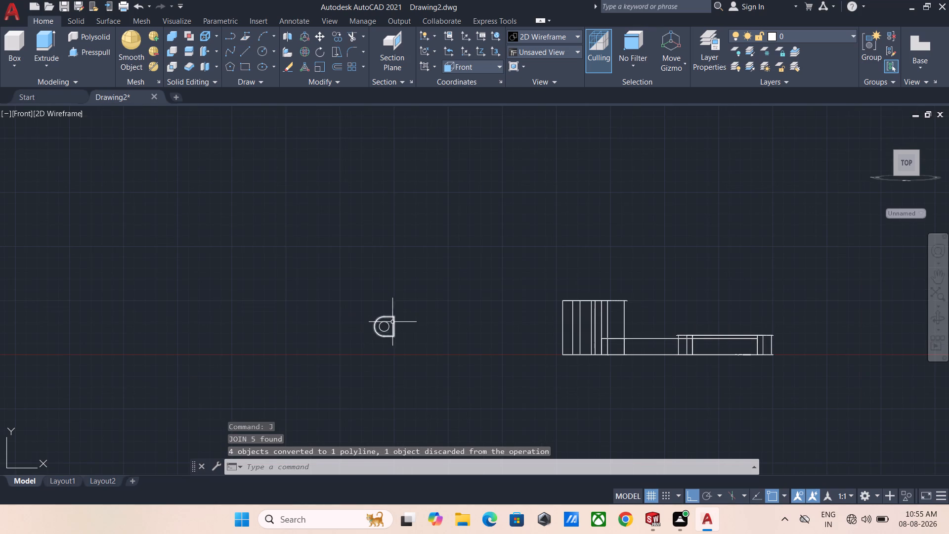
scroll(373, 349, "up", 2)
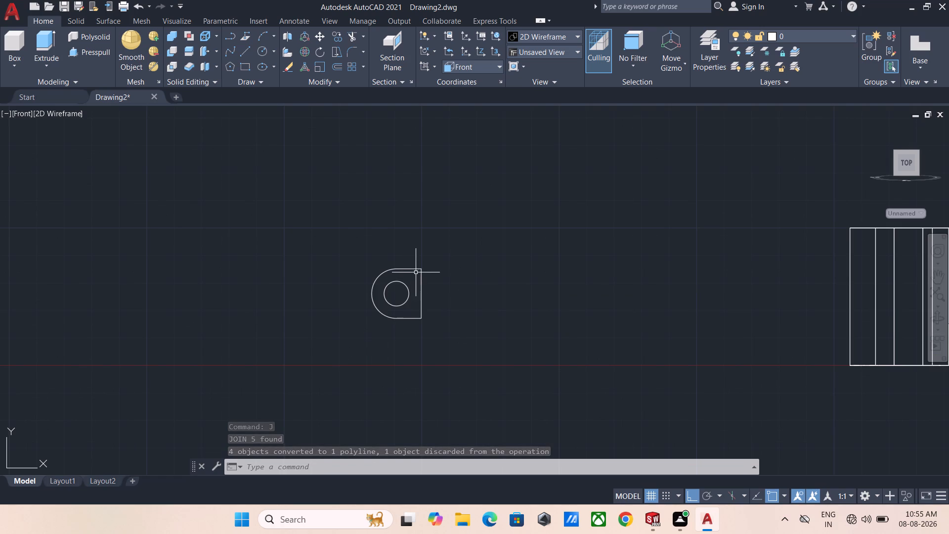
left_click_drag(445, 342, 435, 337)
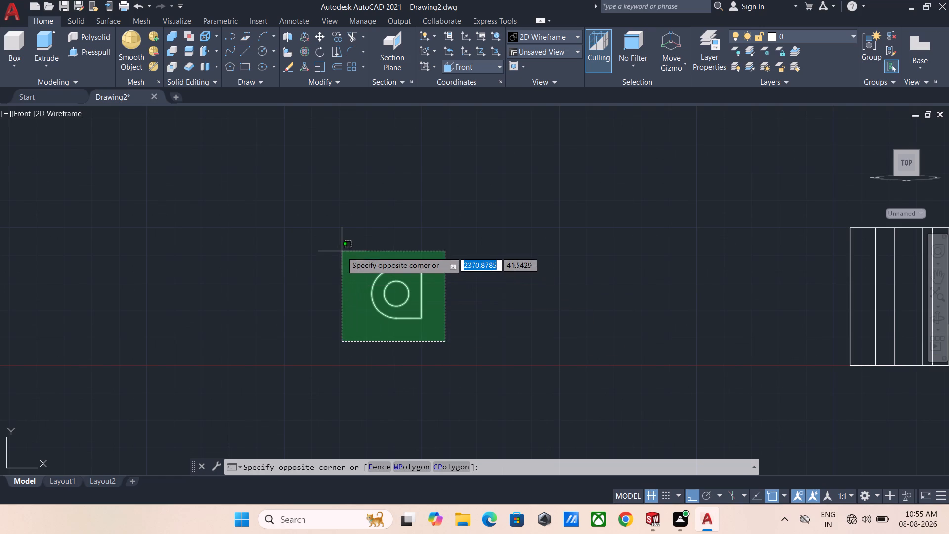
key("Escape")
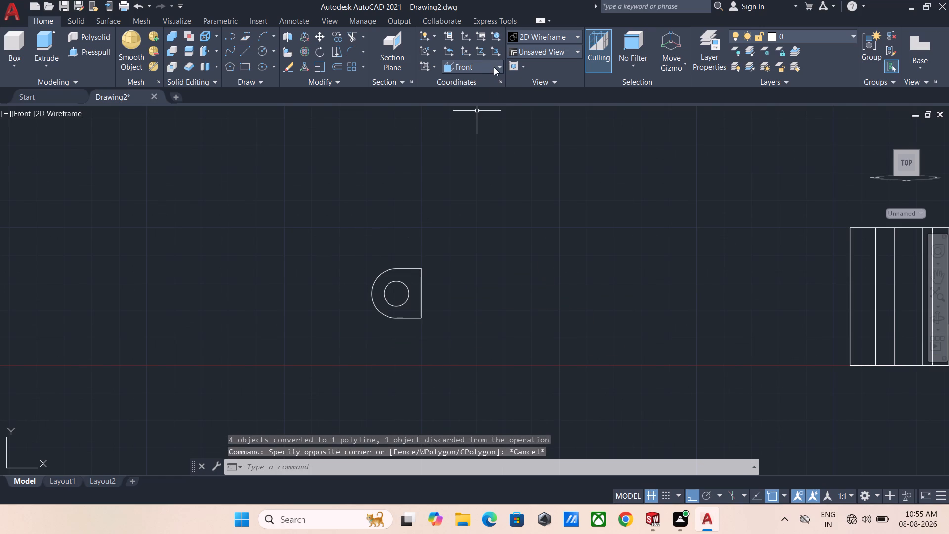
left_click(494, 67)
left_click(479, 86)
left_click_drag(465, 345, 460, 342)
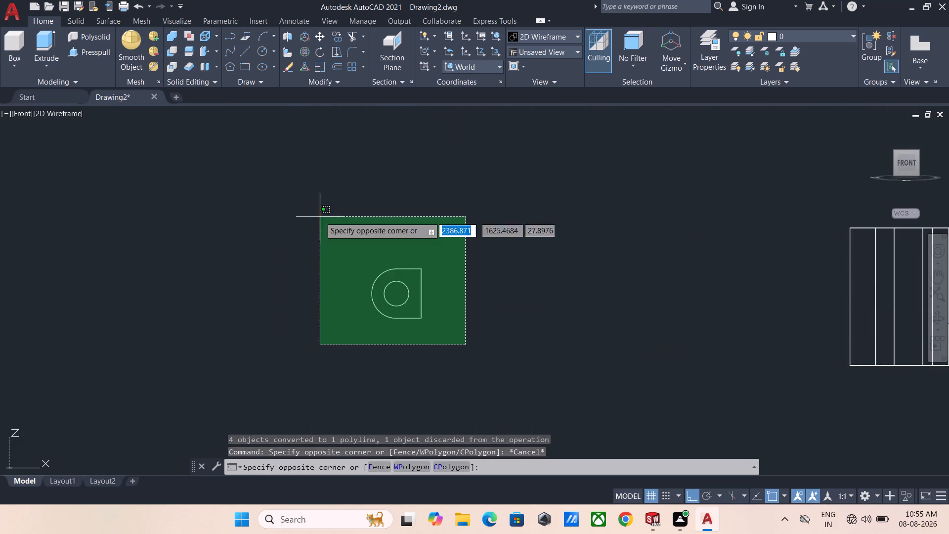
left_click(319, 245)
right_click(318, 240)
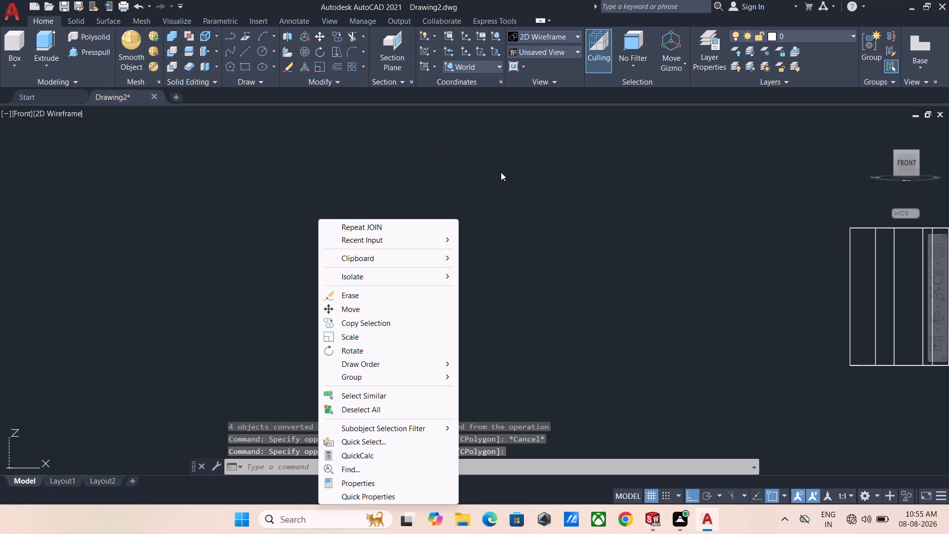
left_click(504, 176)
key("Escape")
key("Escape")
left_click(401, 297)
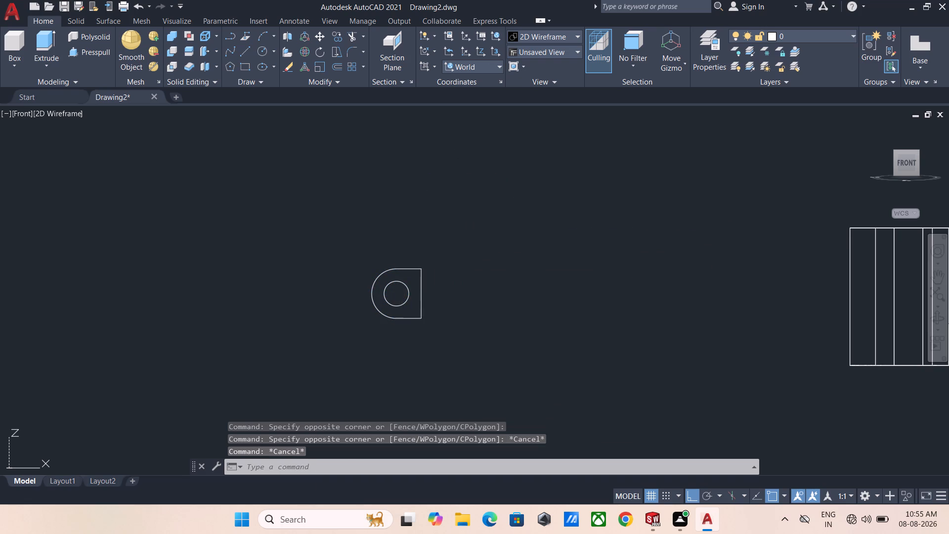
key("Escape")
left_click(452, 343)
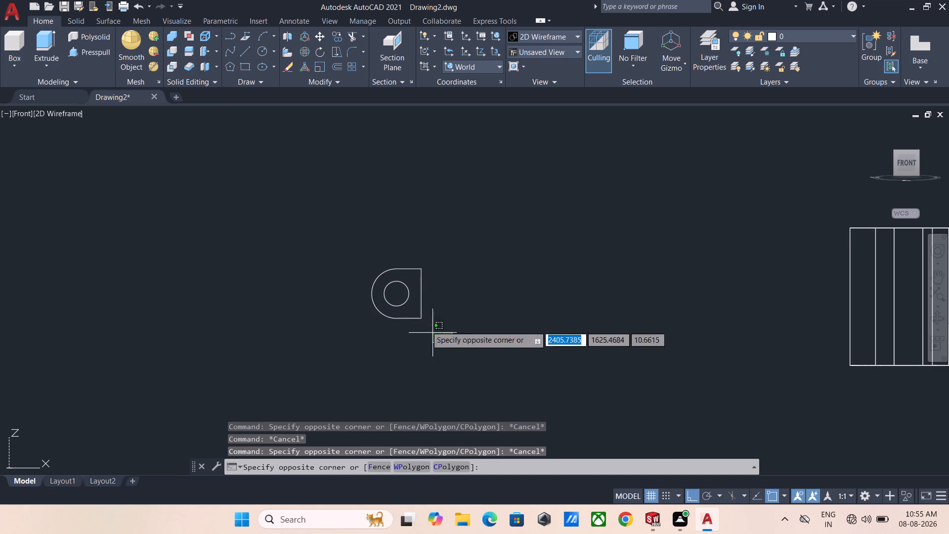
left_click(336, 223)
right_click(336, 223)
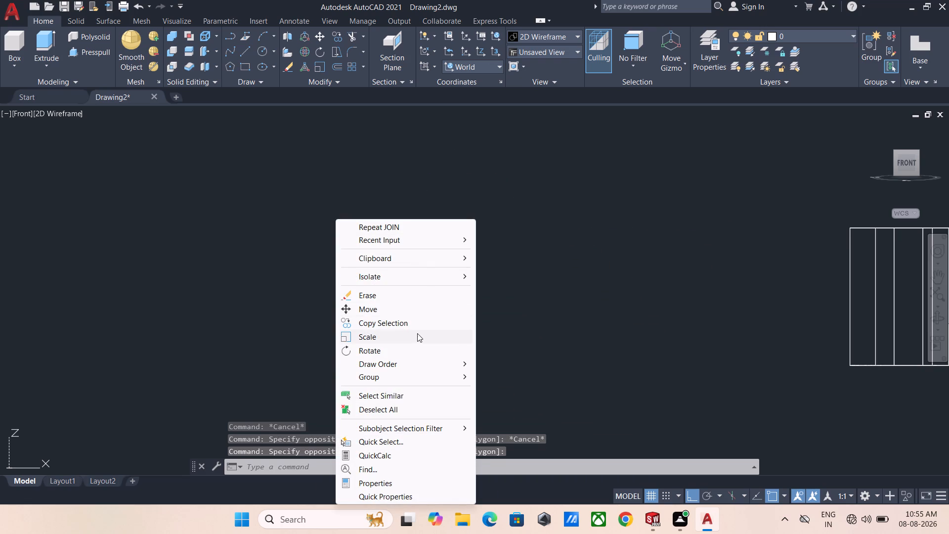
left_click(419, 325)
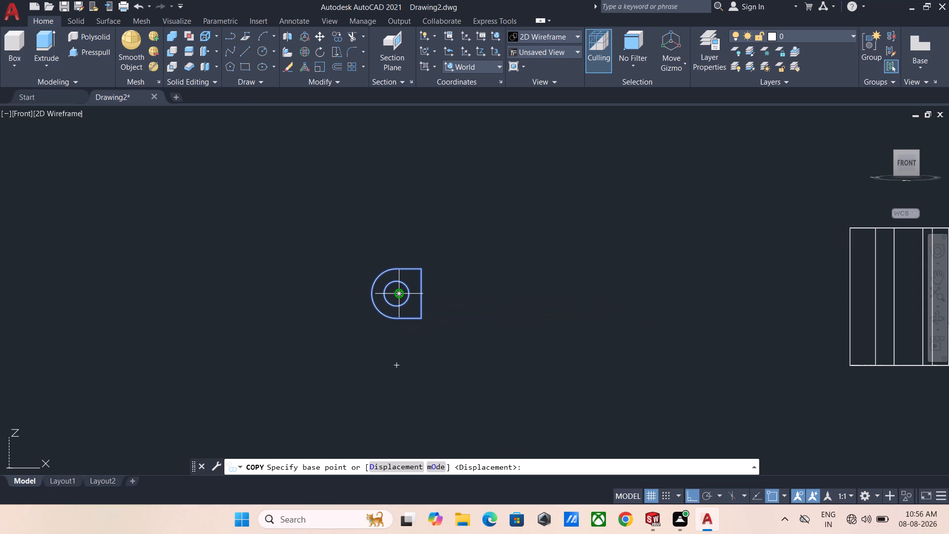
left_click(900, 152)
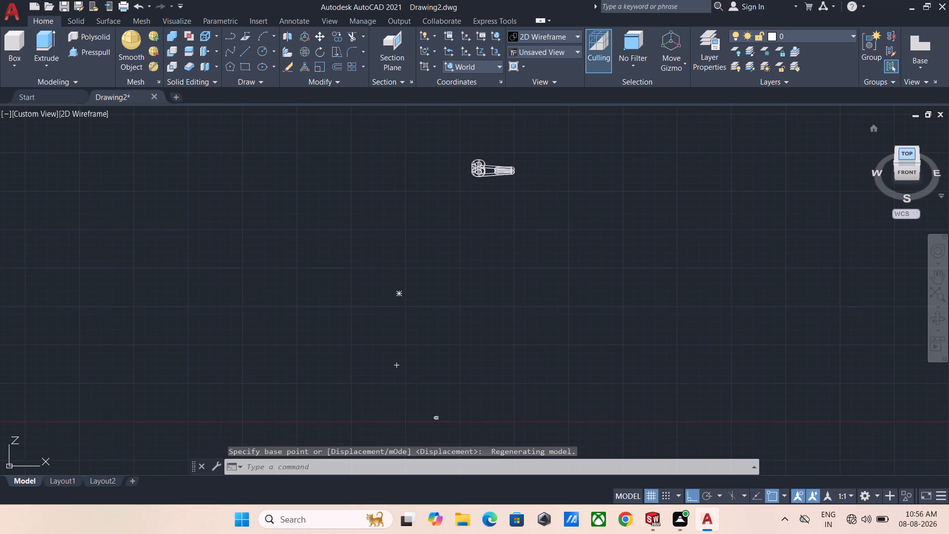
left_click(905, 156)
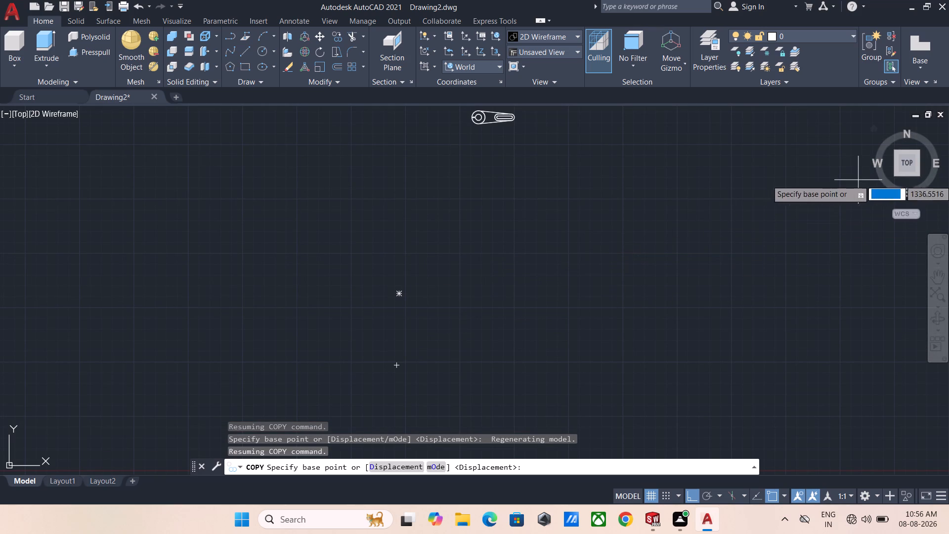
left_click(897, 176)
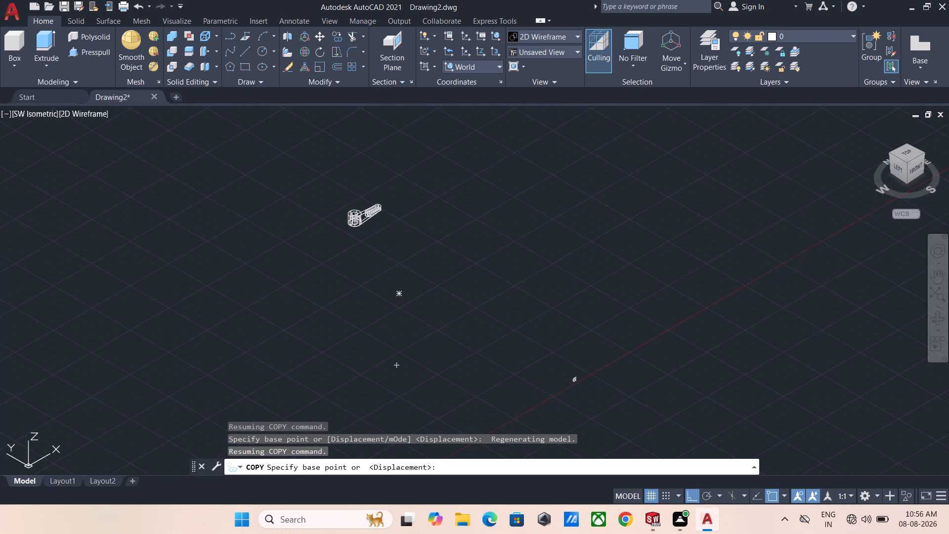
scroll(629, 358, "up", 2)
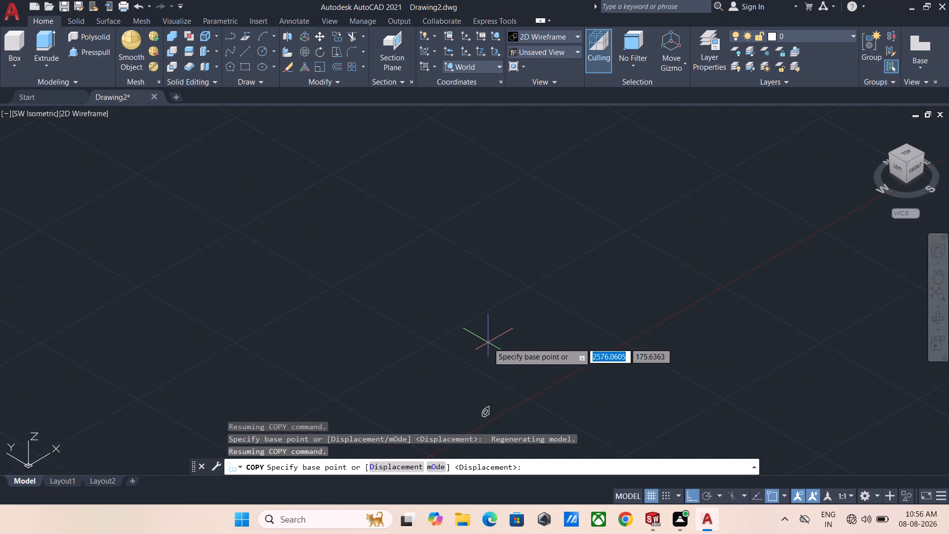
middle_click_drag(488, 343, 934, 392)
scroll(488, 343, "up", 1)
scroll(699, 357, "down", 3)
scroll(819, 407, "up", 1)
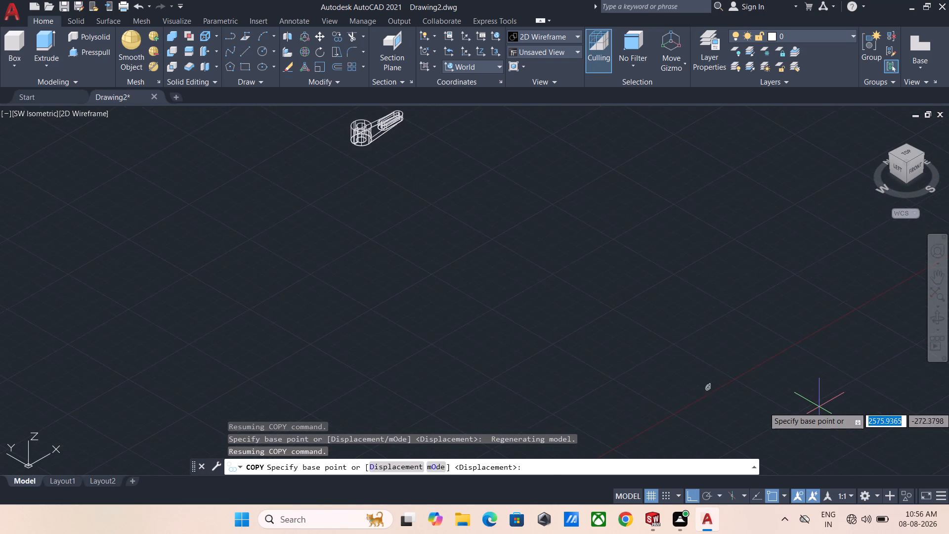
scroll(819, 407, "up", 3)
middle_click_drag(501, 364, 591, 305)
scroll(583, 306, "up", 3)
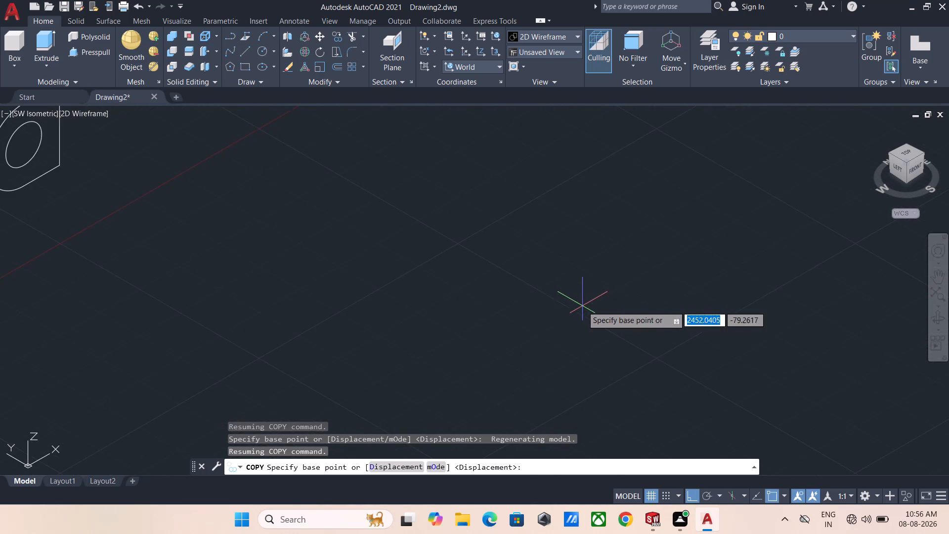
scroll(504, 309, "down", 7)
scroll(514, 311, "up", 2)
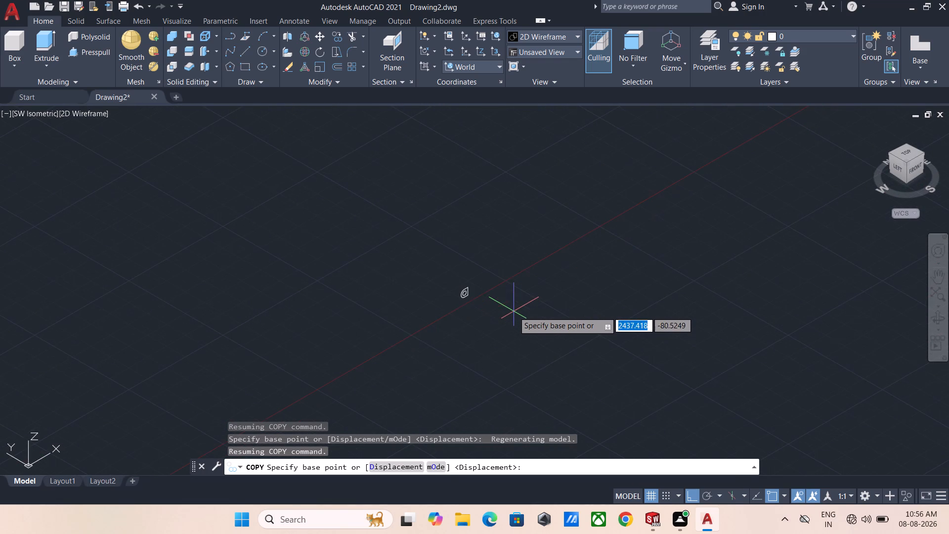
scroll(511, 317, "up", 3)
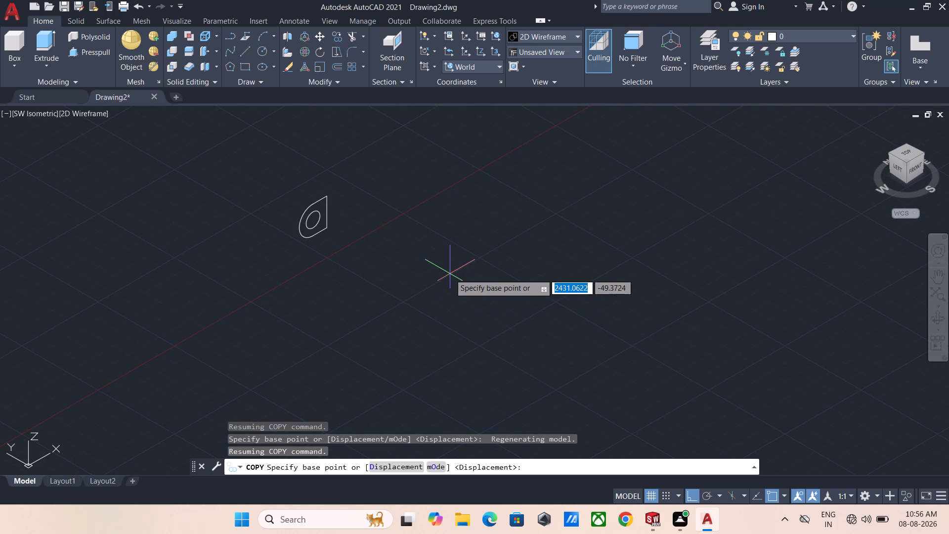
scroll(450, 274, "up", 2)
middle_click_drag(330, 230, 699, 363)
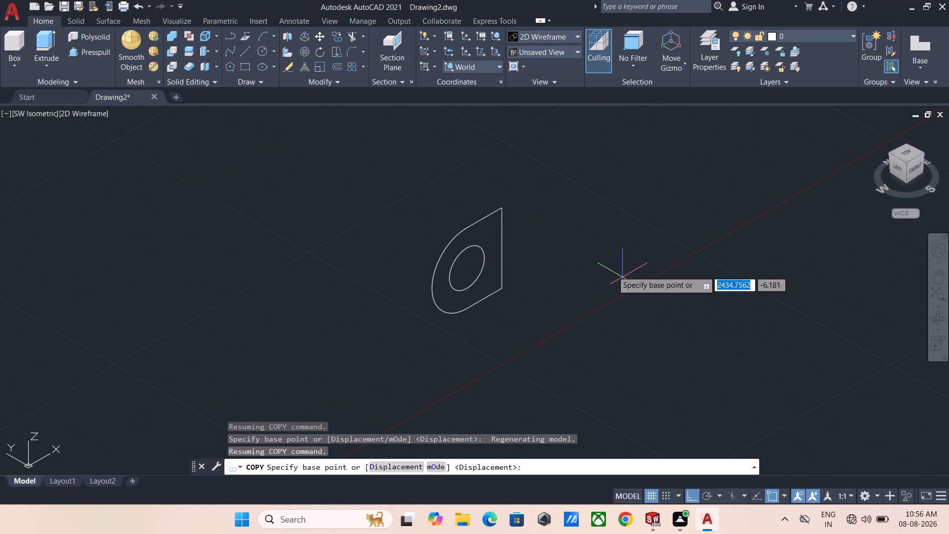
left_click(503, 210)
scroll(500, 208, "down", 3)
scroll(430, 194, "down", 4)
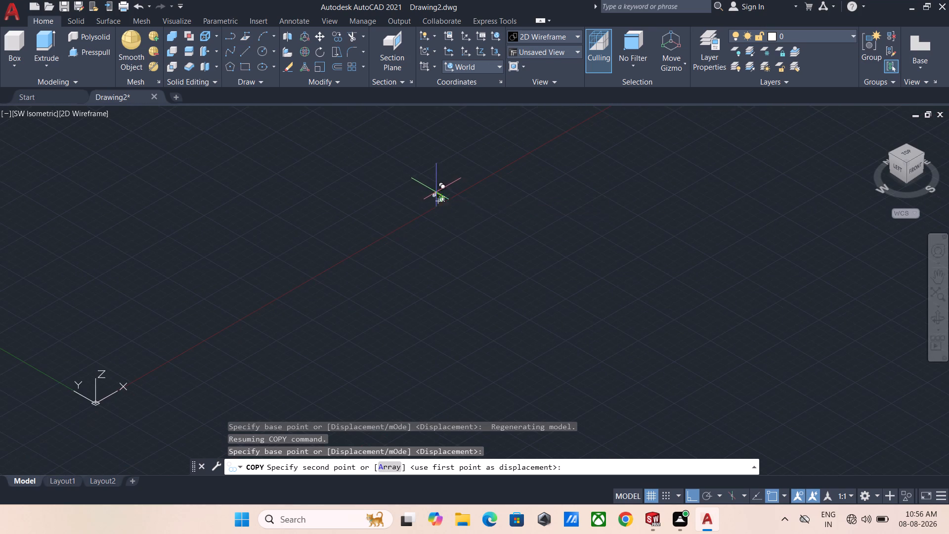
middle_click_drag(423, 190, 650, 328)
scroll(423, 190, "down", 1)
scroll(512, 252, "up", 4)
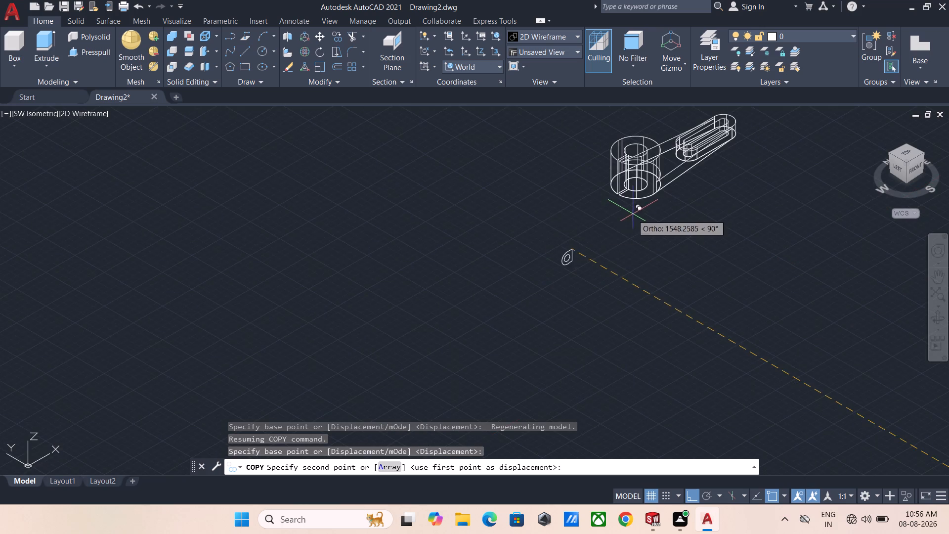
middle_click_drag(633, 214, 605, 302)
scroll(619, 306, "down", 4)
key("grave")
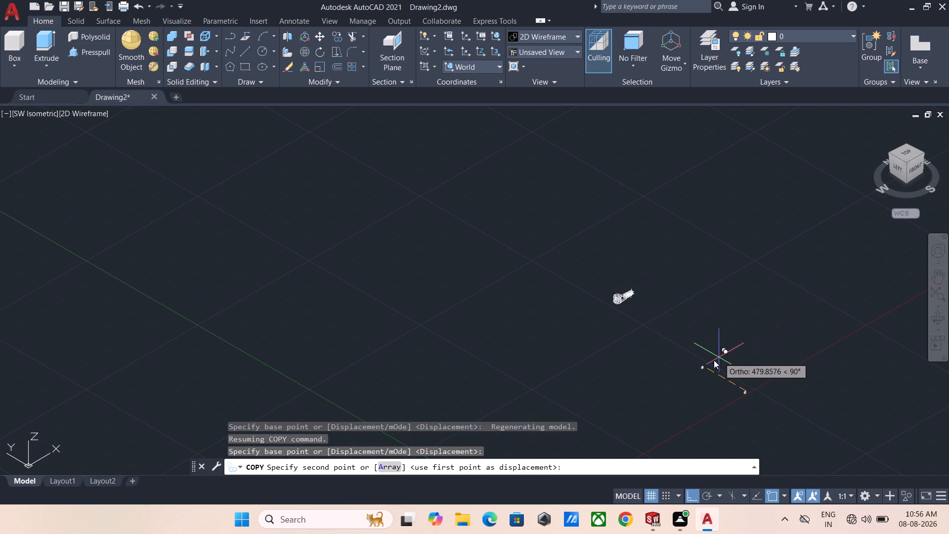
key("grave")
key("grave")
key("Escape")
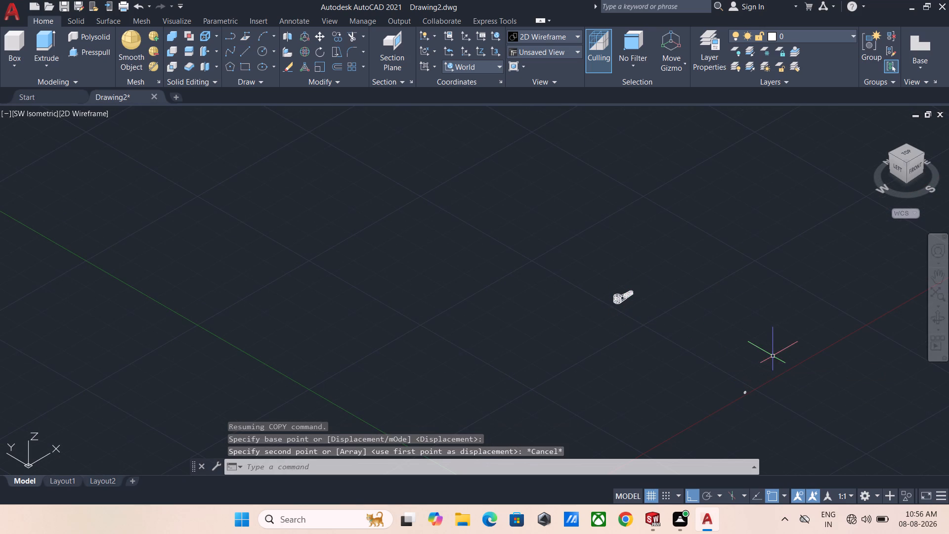
Move the D-shaped outline and its circle by the upper end of the straight edge to a free spot beside the slit hub, with Ortho off.
scroll(761, 386, "up", 3)
middle_click_drag(735, 417, 668, 276)
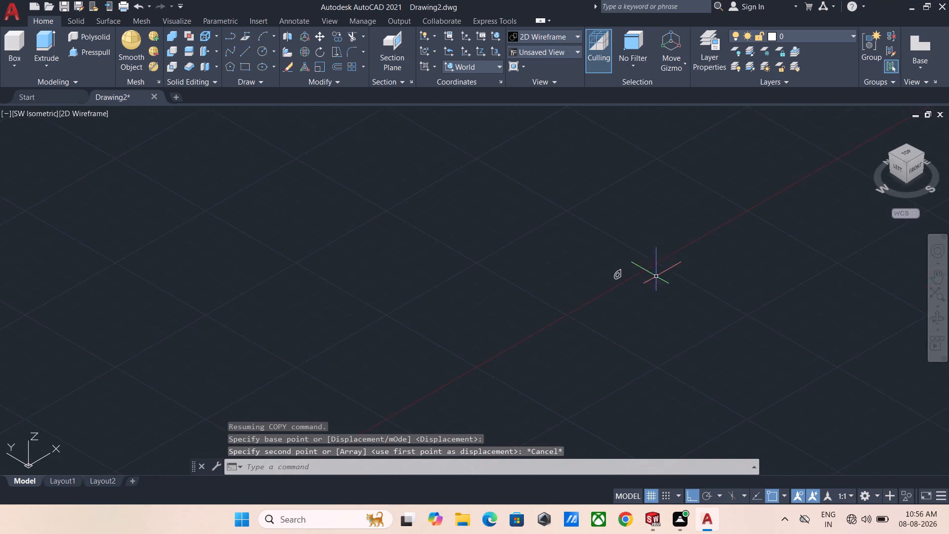
scroll(655, 277, "up", 3)
left_click_drag(593, 350, 589, 344)
left_click(439, 221)
right_click(439, 219)
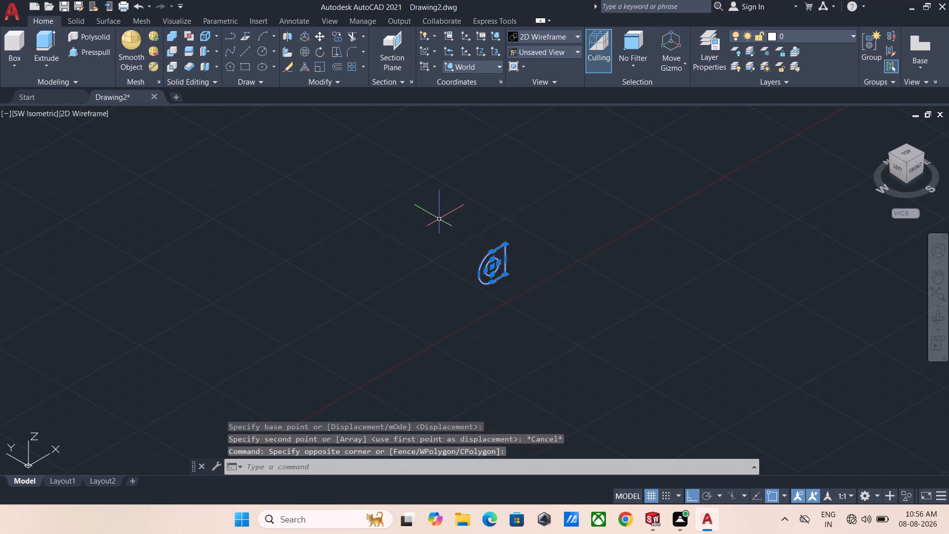
left_click(466, 310)
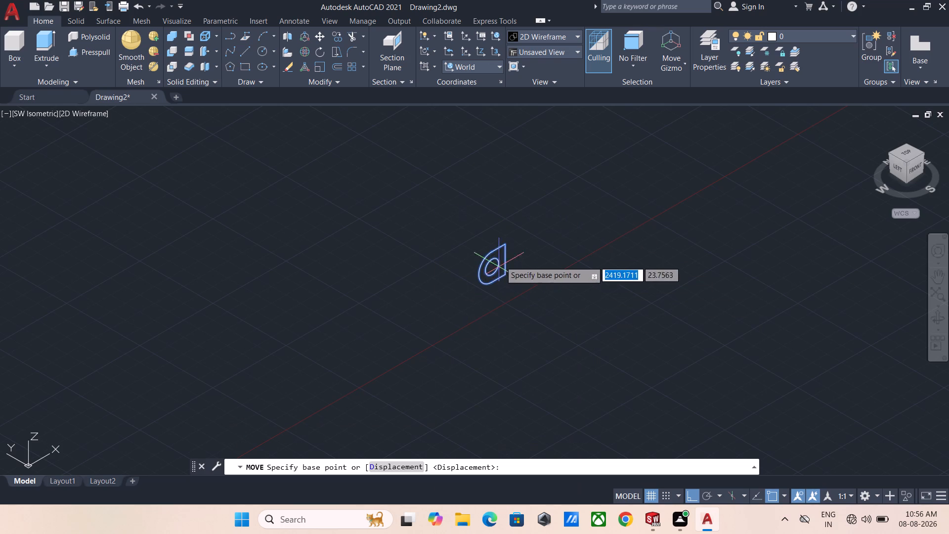
left_click(506, 245)
scroll(498, 254, "down", 3)
scroll(415, 225, "down", 1)
middle_click_drag(415, 227, 417, 228)
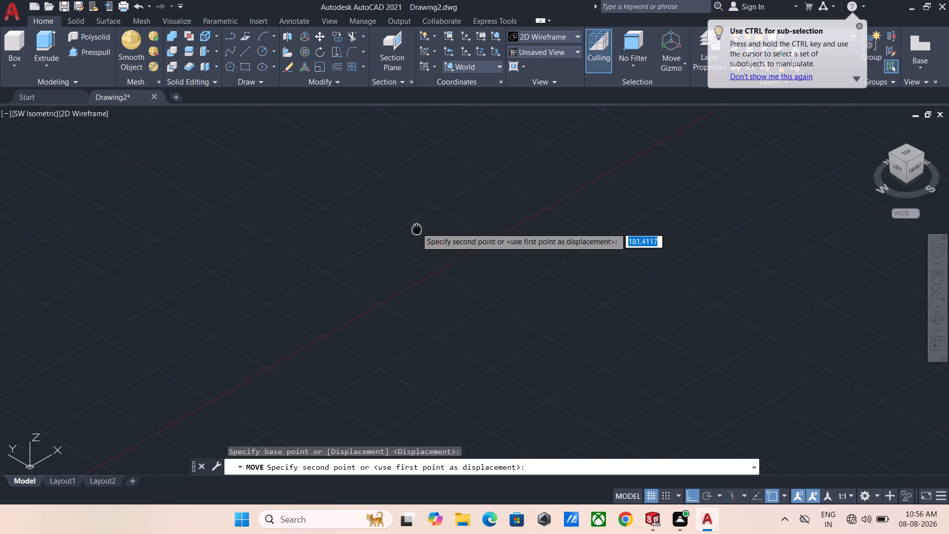
middle_click_drag(417, 228, 684, 444)
scroll(407, 253, "up", 3)
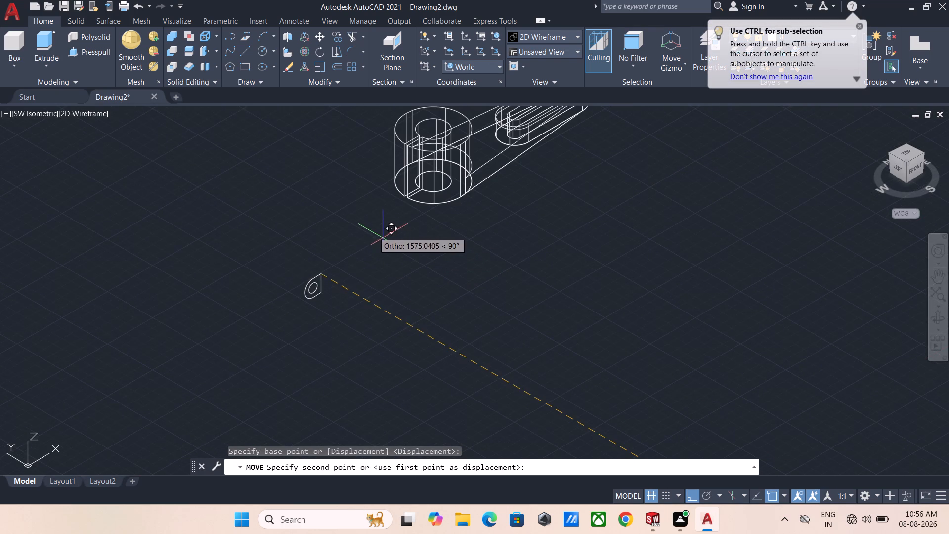
middle_click_drag(367, 228, 427, 332)
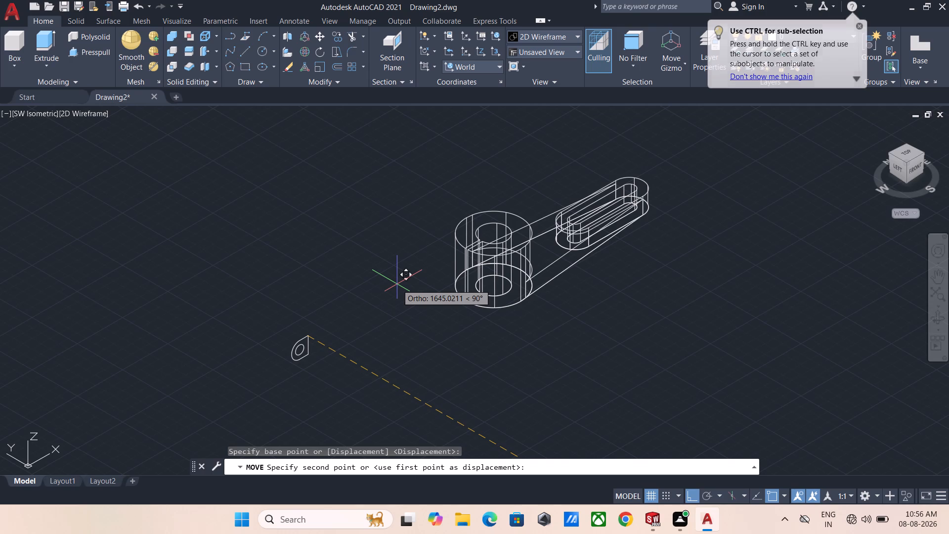
key("F8")
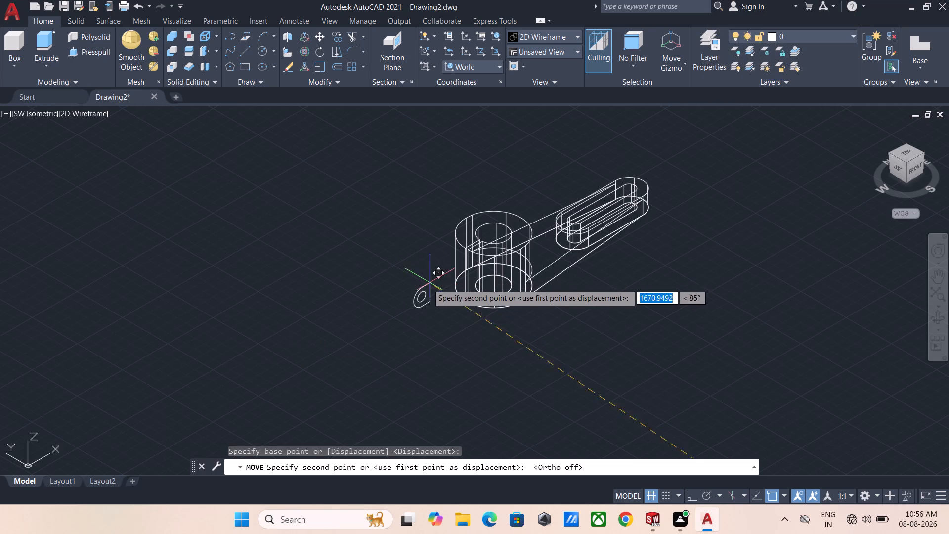
left_click(386, 312)
Copy the D-shaped outline and its circle from the straight edge's midpoint to the midpoint of one inner vertical edge of the hub's slit.
scroll(497, 354, "up", 2)
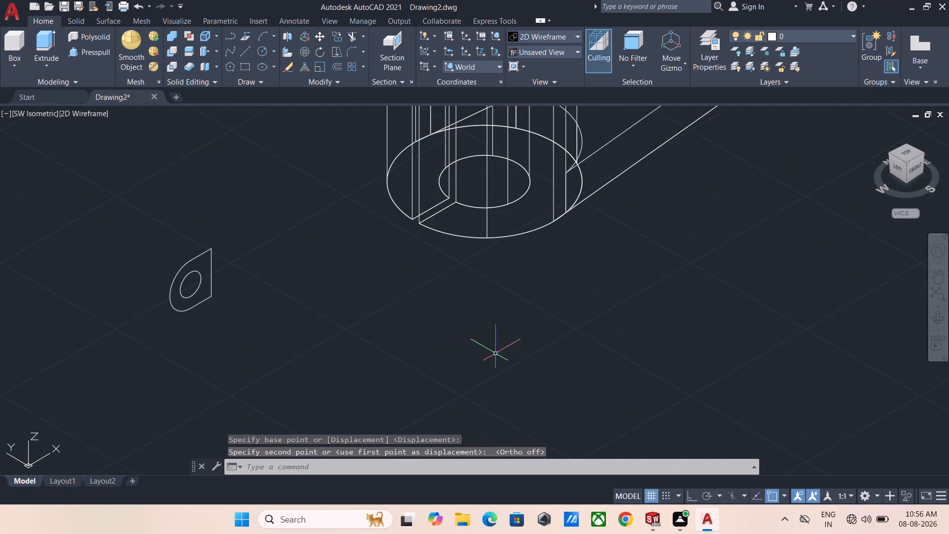
middle_click_drag(403, 273, 486, 403)
scroll(439, 292, "down", 1)
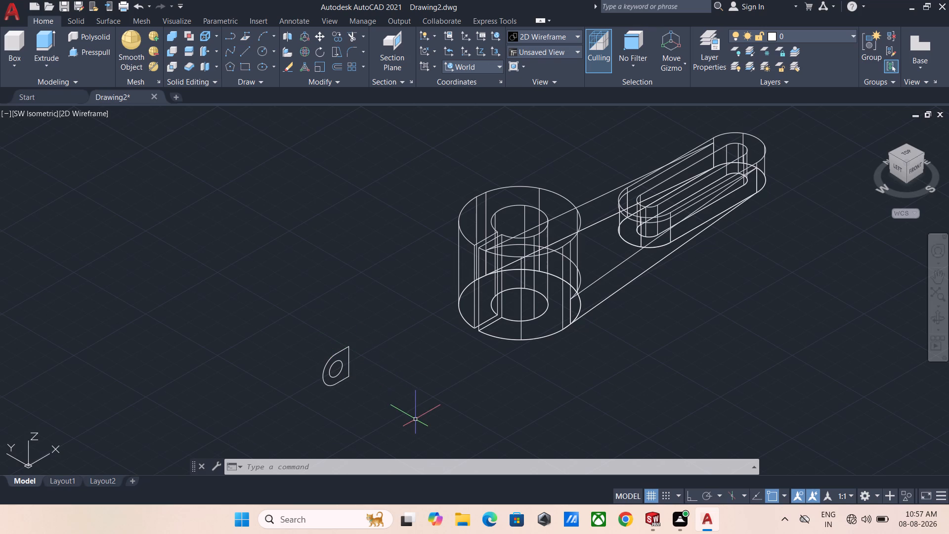
left_click_drag(415, 419, 403, 417)
left_click(260, 323)
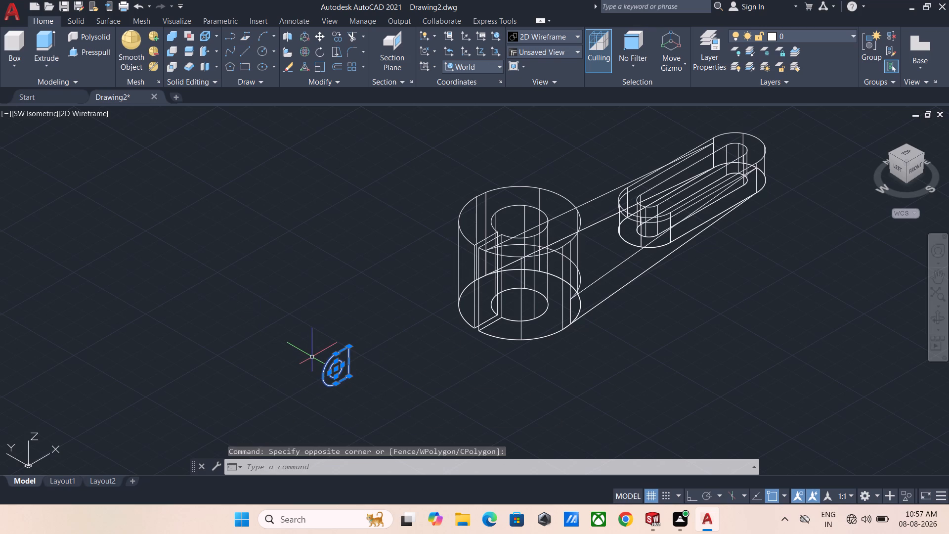
right_click(324, 360)
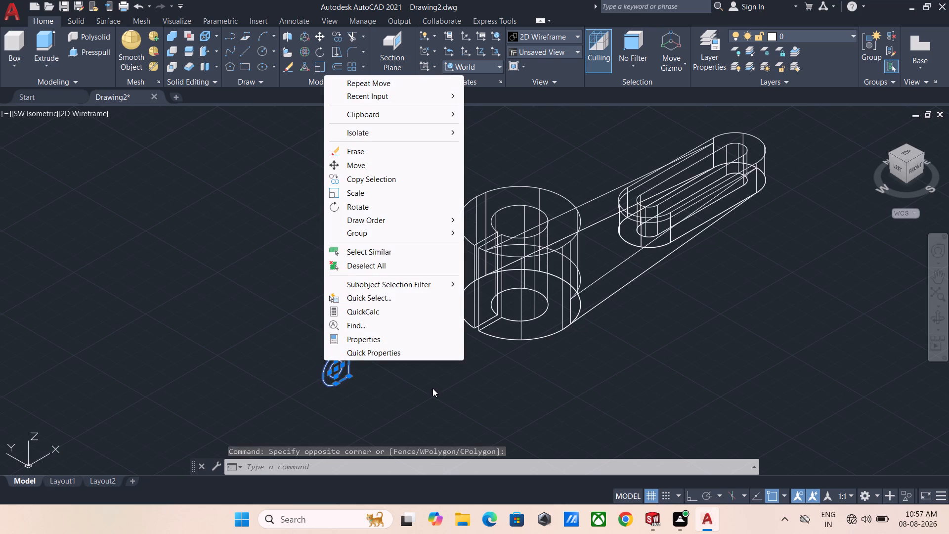
left_click(432, 388)
scroll(343, 380, "up", 4)
key("grave")
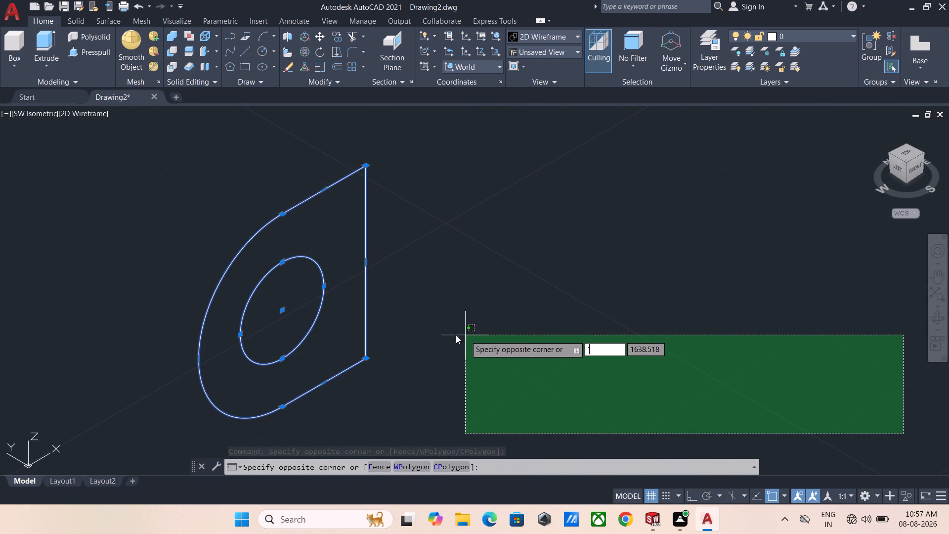
key("Escape")
scroll(343, 276, "up", 2)
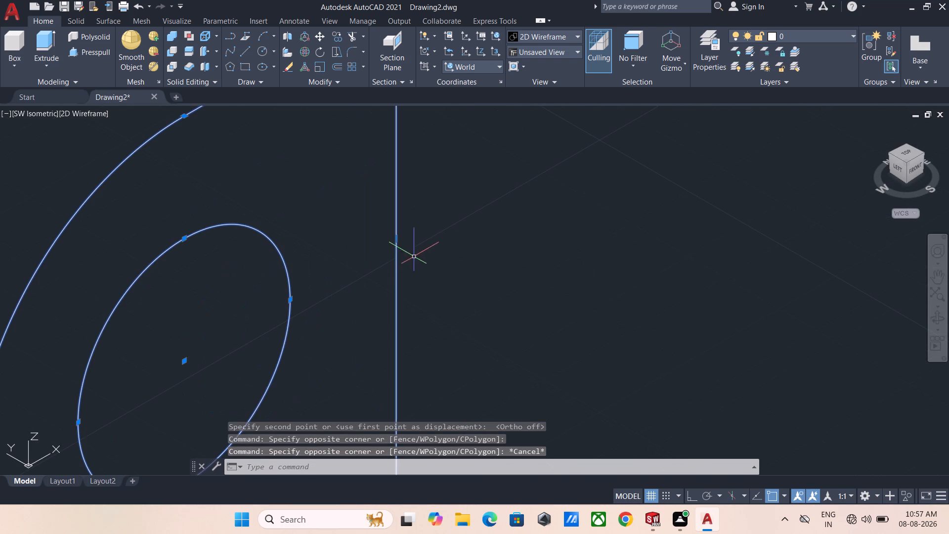
key("c")
key("o")
key("Return")
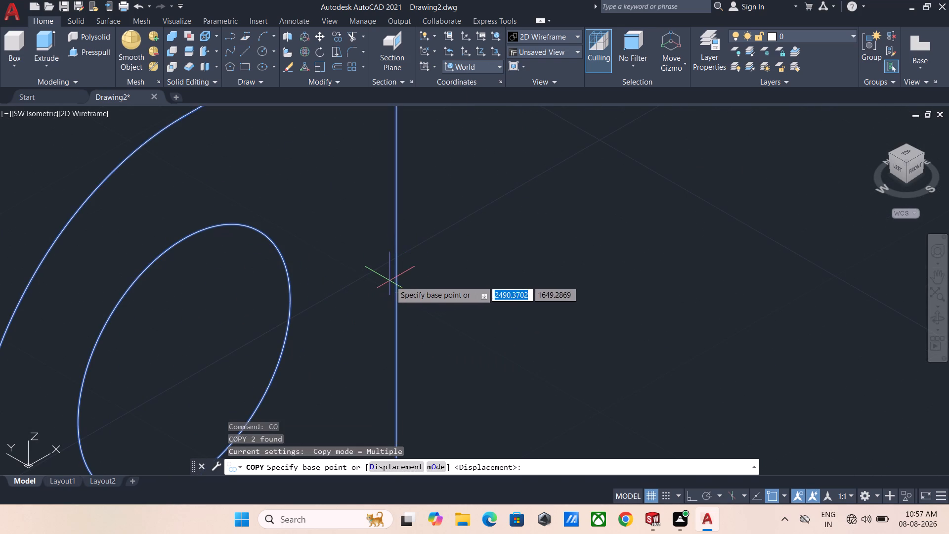
left_click(400, 238)
scroll(406, 258, "down", 4)
middle_click_drag(683, 177, 522, 288)
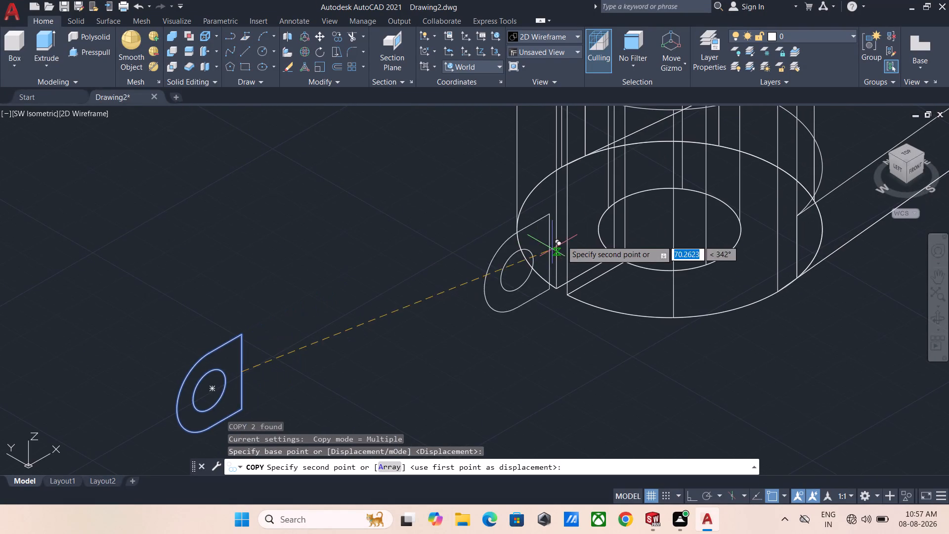
scroll(578, 228, "down", 2)
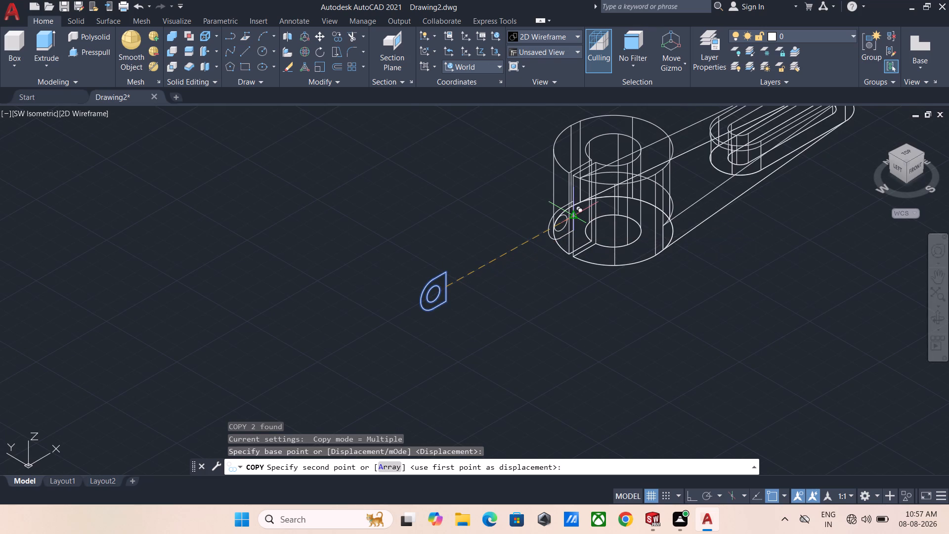
scroll(574, 215, "up", 5)
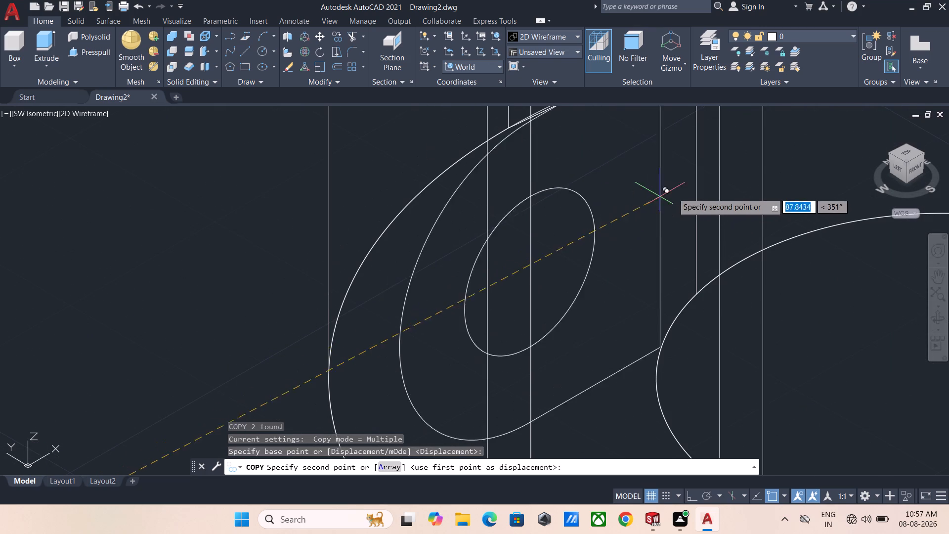
scroll(675, 193, "down", 4)
scroll(706, 195, "up", 2)
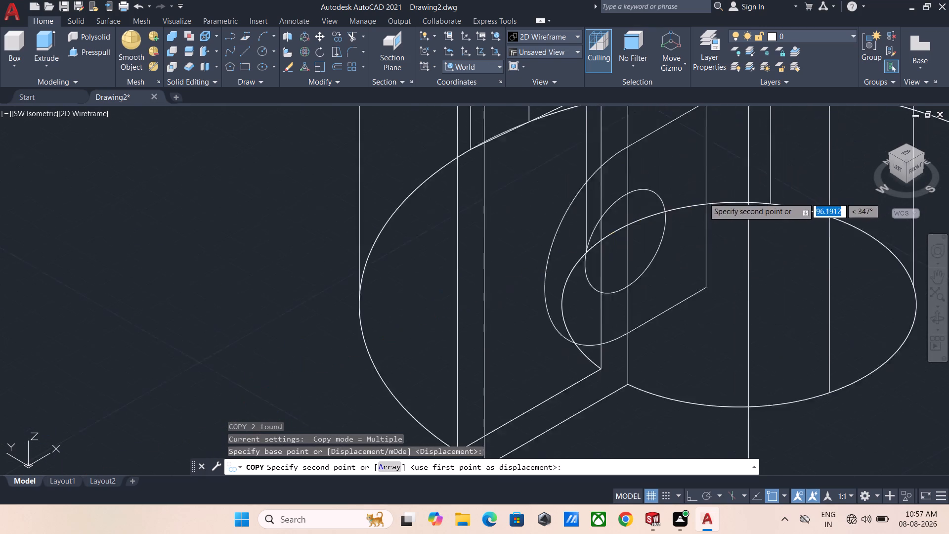
scroll(703, 198, "up", 2)
middle_click_drag(609, 205, 591, 309)
scroll(592, 283, "down", 2)
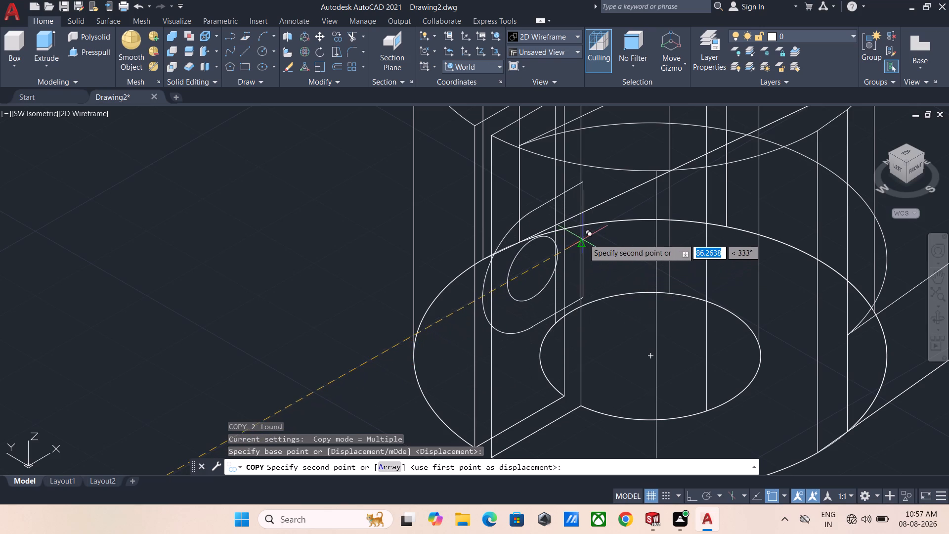
left_click(580, 246)
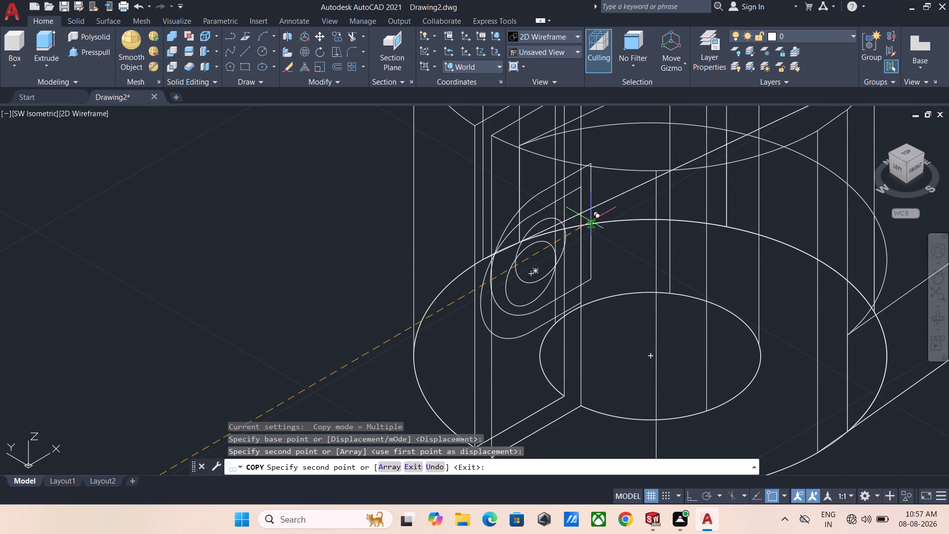
Place a second copy of the outline and circle at the midpoint of the slit's opposite inner vertical edge.
middle_click_drag(591, 222, 672, 235, "shift")
middle_click_drag(531, 223, 532, 223)
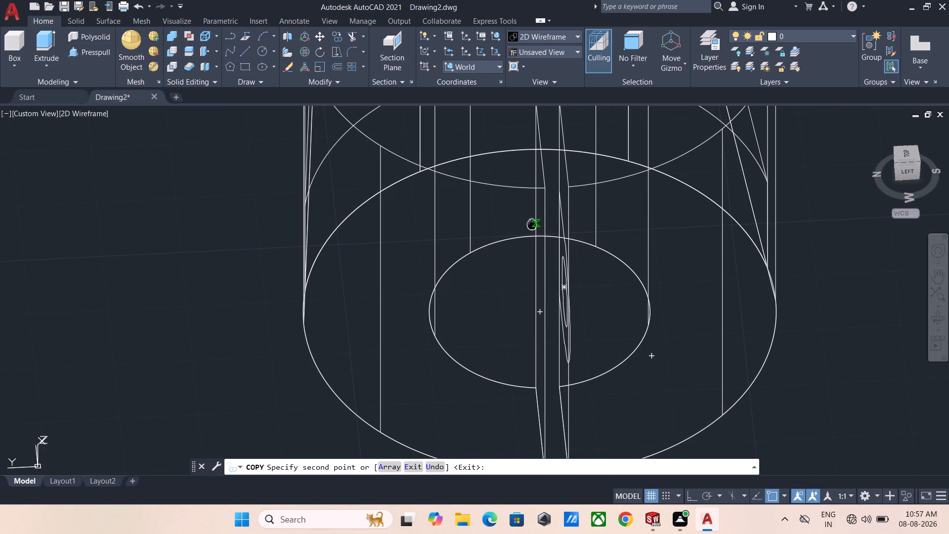
middle_click_drag(532, 223, 613, 210)
middle_click_drag(597, 216, 635, 215, "shift")
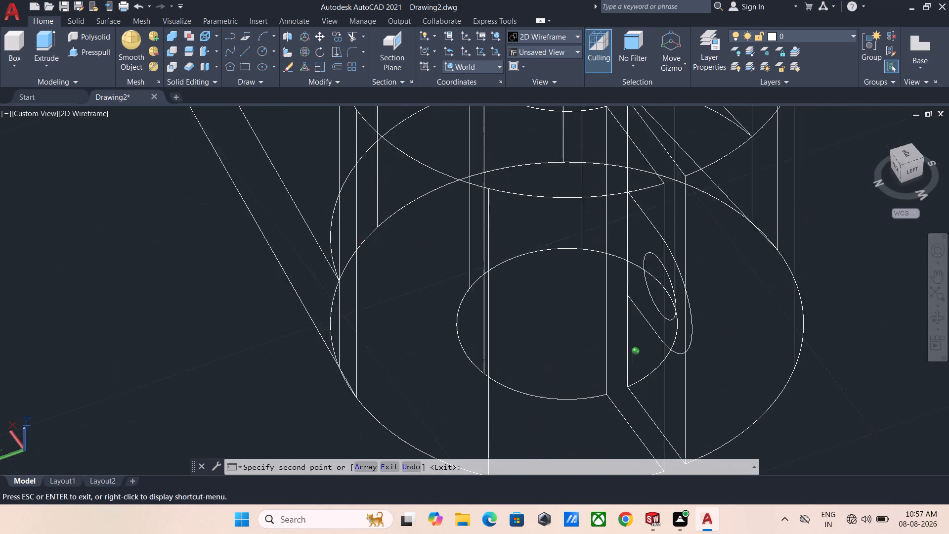
middle_click_drag(635, 215, 692, 200, "shift")
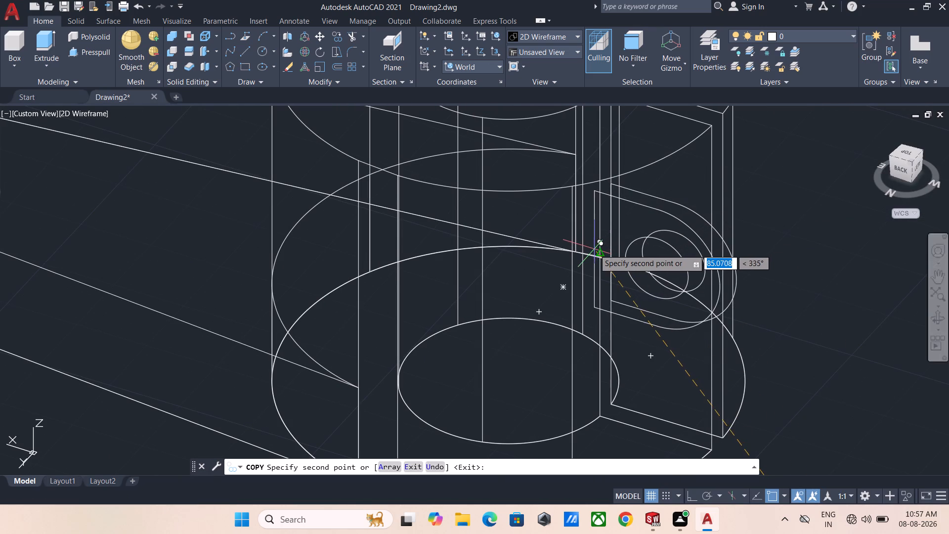
left_click(600, 254)
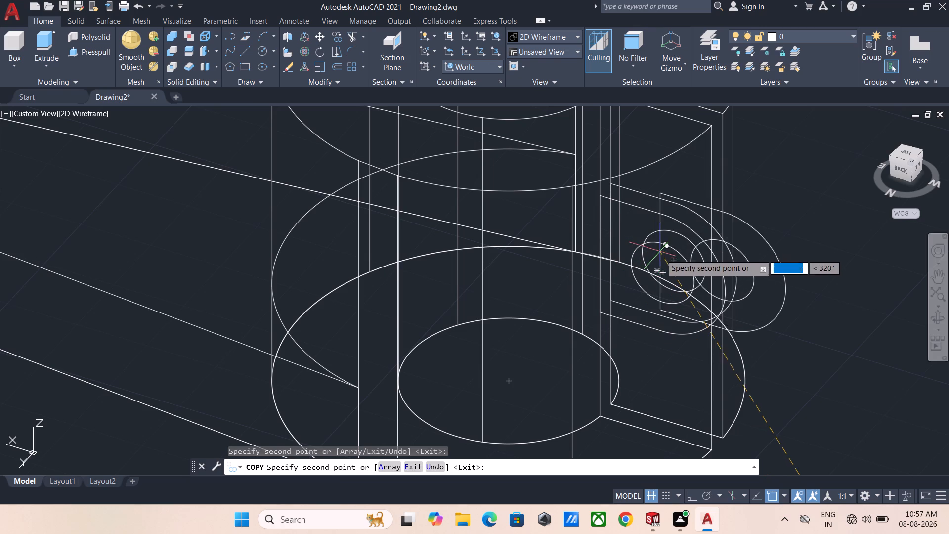
key("Escape")
Move both D-shaped outlines and their circles from the upper straight edge's arc end perpendicularly onto the slit's outer vertical edge.
middle_click_drag(682, 251, 586, 245, "shift")
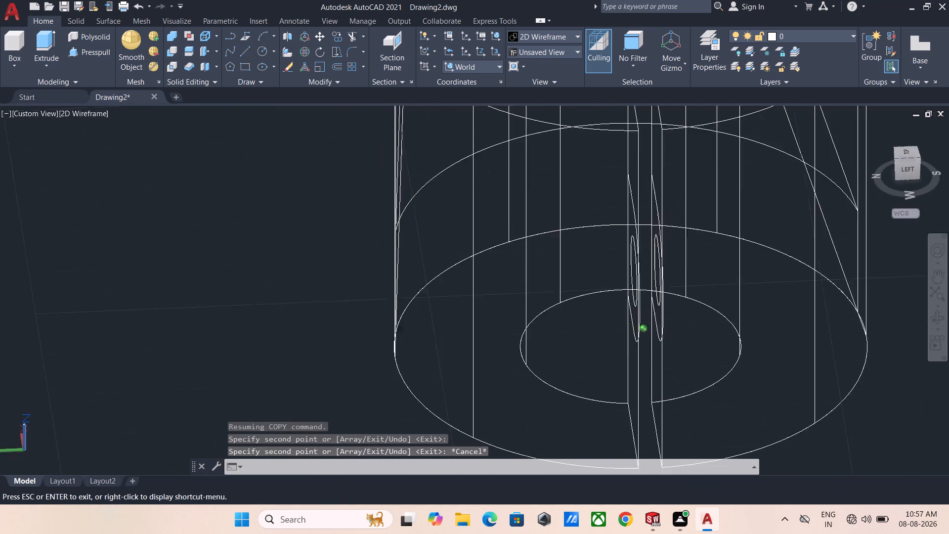
middle_click_drag(586, 245, 518, 232, "shift")
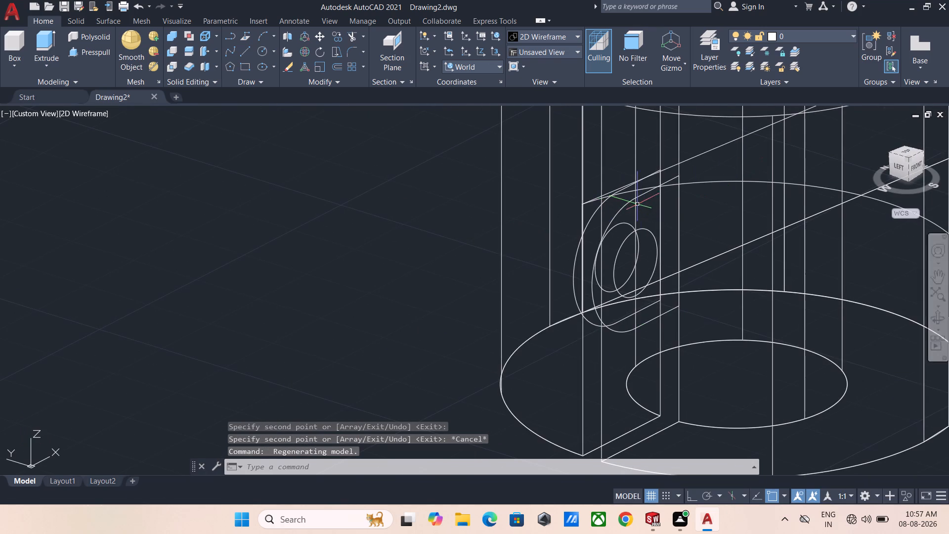
left_click(637, 198)
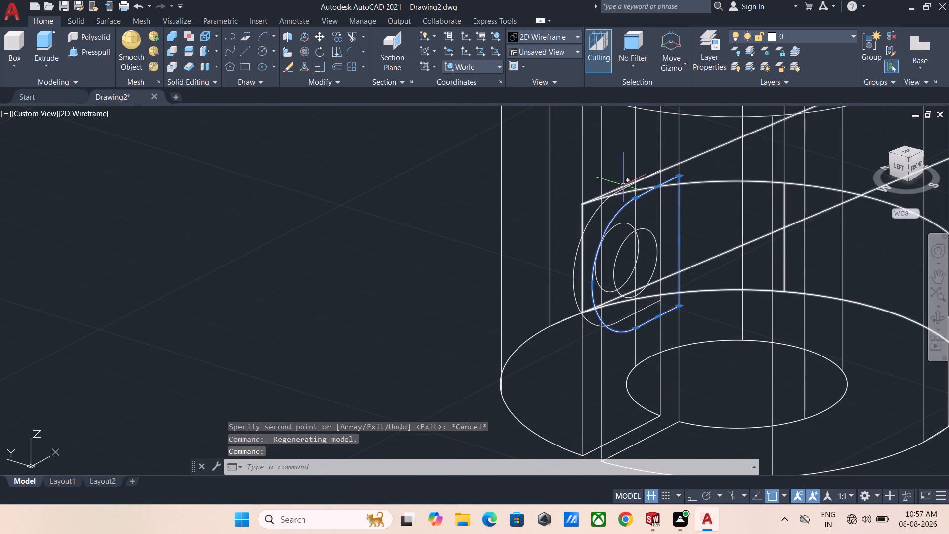
left_click(596, 211)
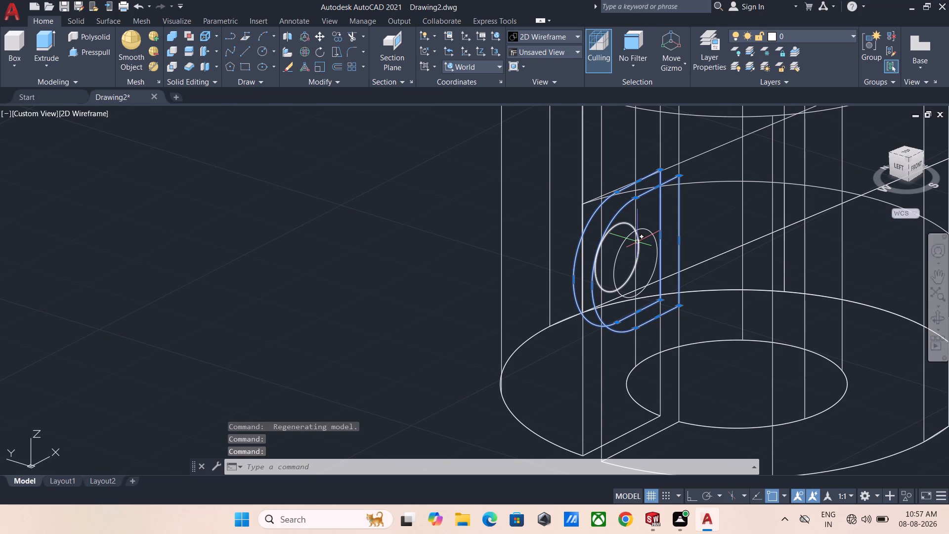
left_click(623, 240)
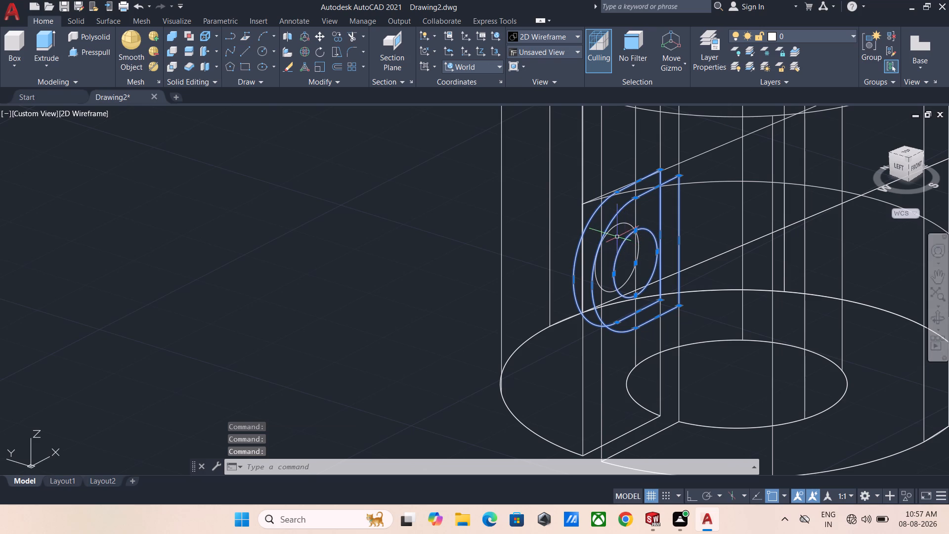
left_click(619, 223)
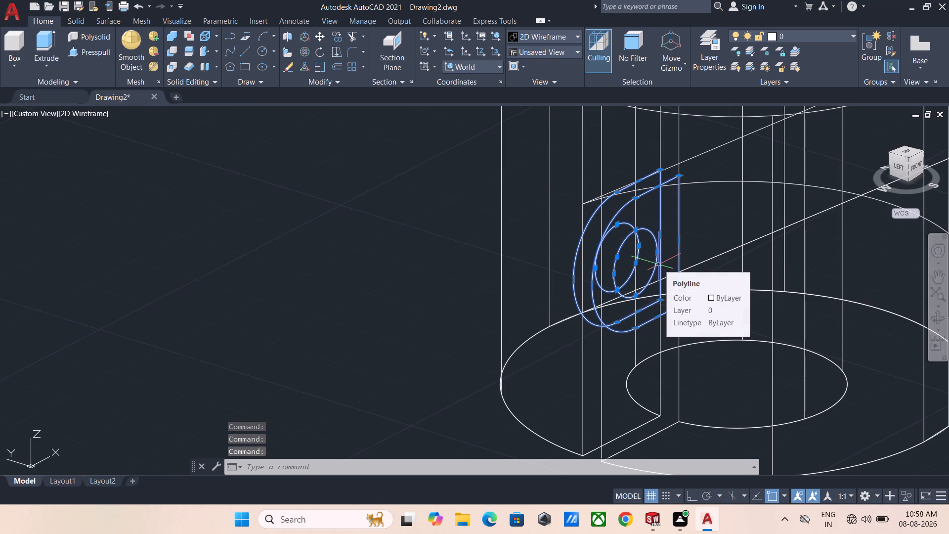
key("m")
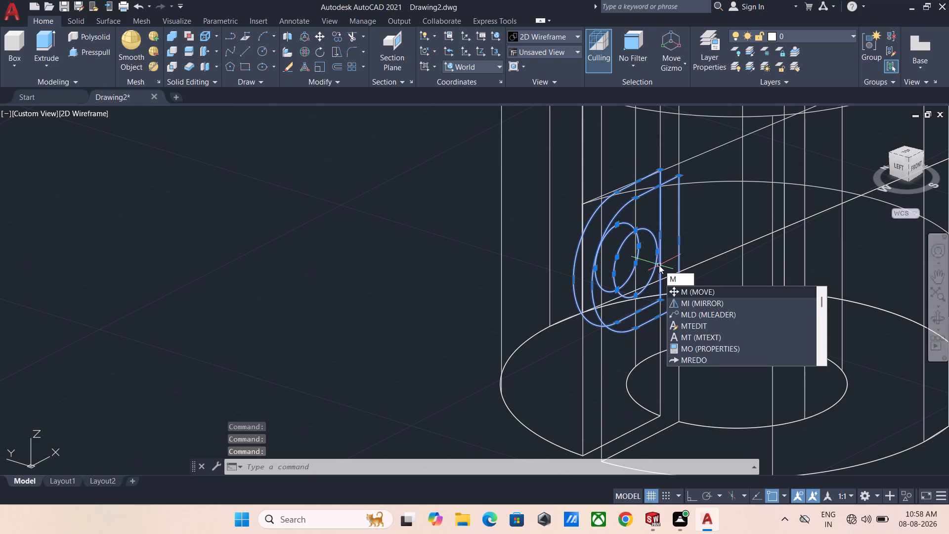
key("Return")
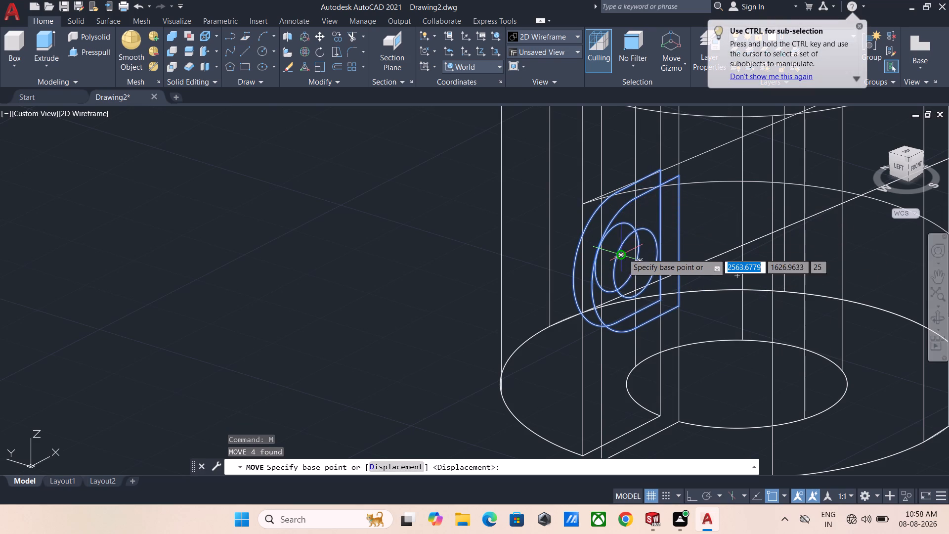
left_click(635, 199)
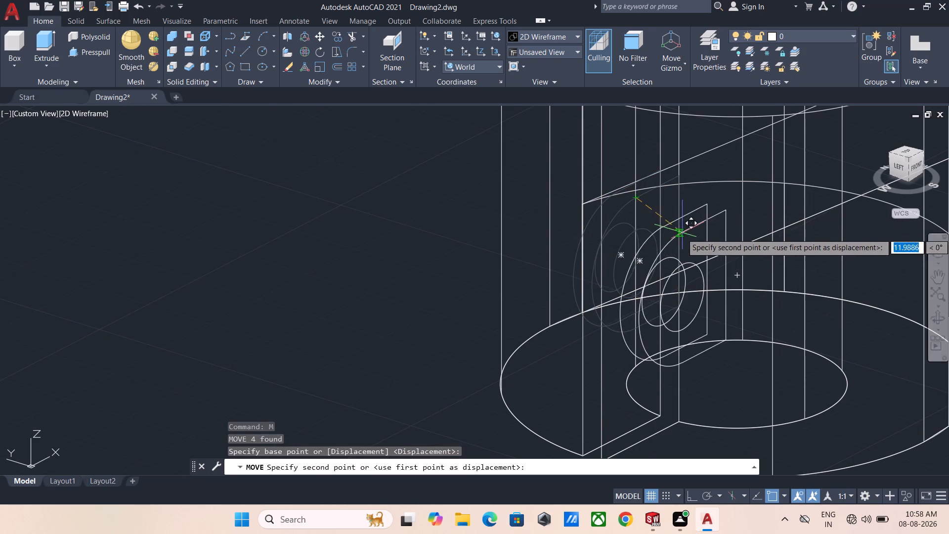
middle_click_drag(585, 206, 648, 226)
middle_click_drag(646, 228, 657, 232, "shift")
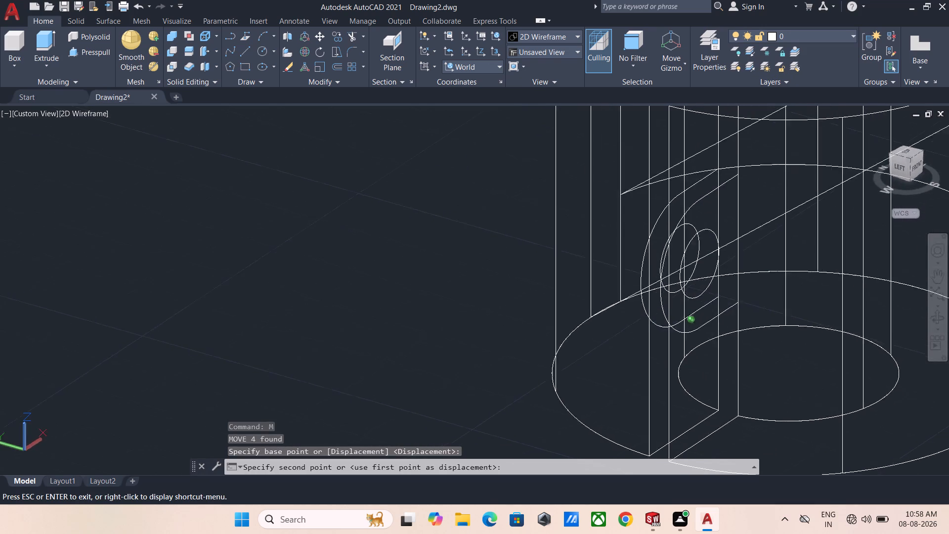
middle_click_drag(657, 232, 719, 231, "shift")
middle_click_drag(720, 230, 798, 218, "shift")
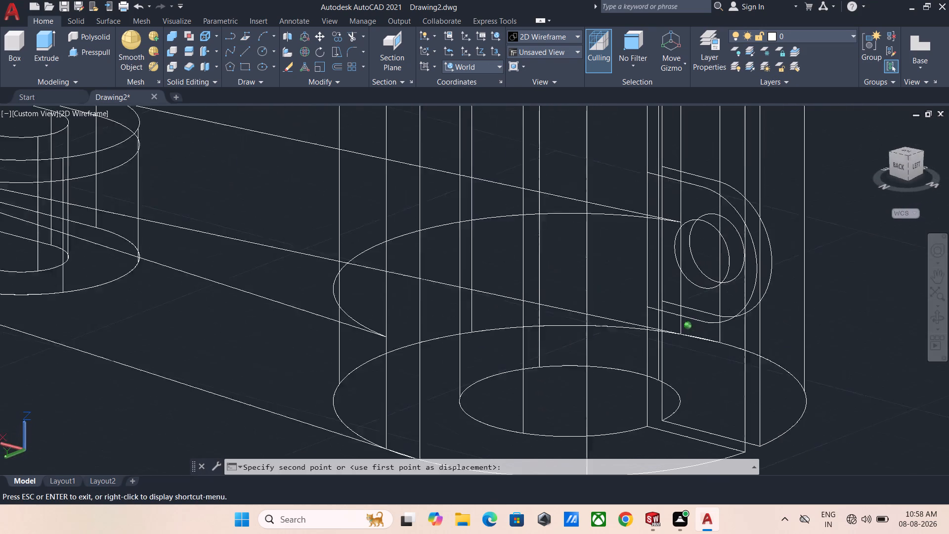
middle_click_drag(798, 218, 816, 218, "shift")
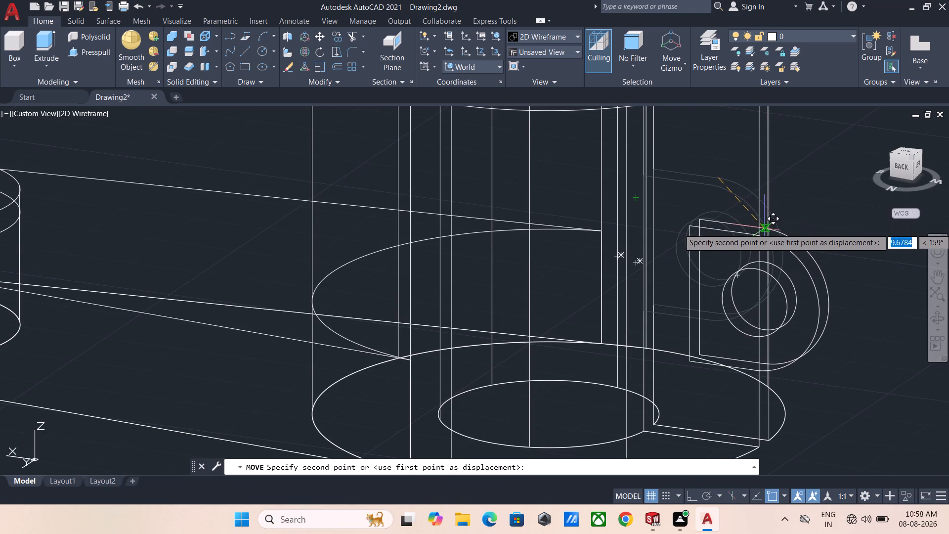
middle_click_drag(795, 175, 739, 189, "shift")
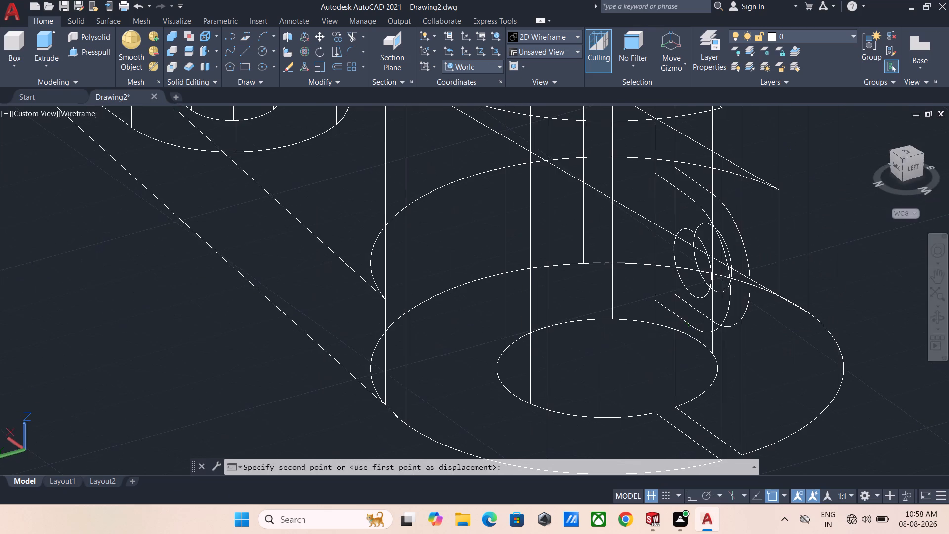
middle_click_drag(731, 228, 810, 200, "shift")
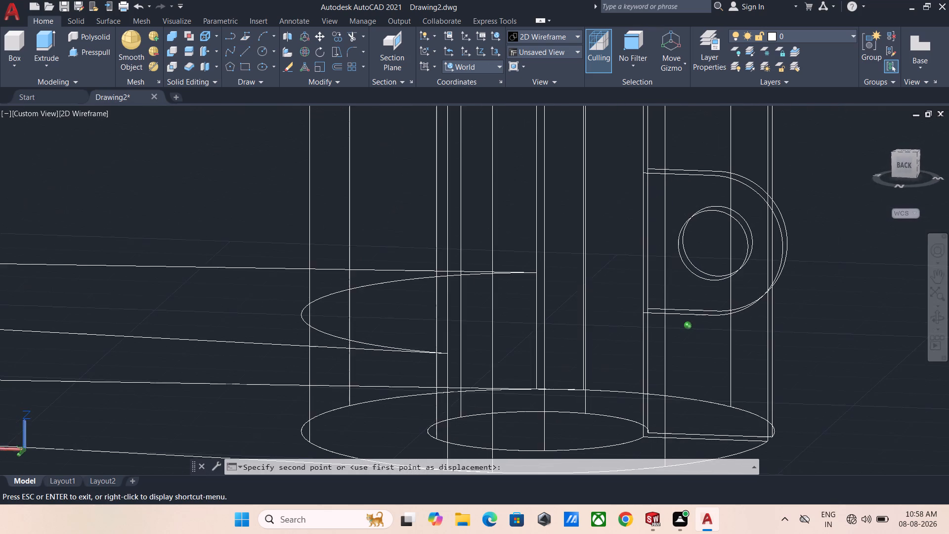
middle_click_drag(810, 200, 810, 199, "shift")
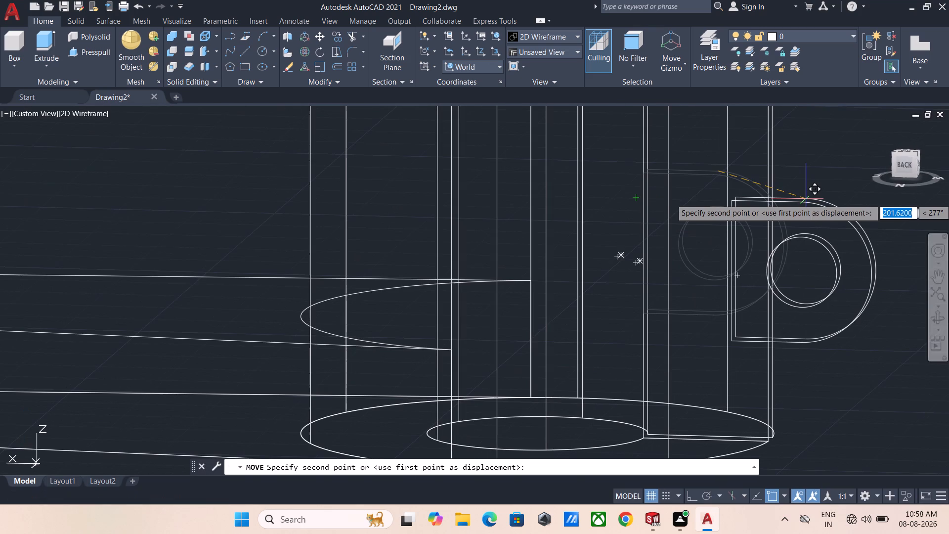
scroll(806, 199, "down", 2)
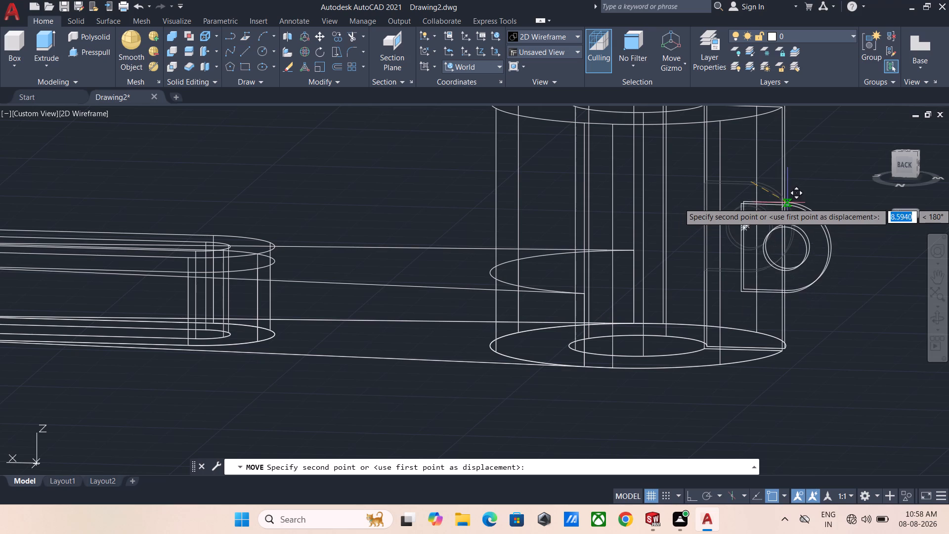
scroll(782, 196, "up", 3)
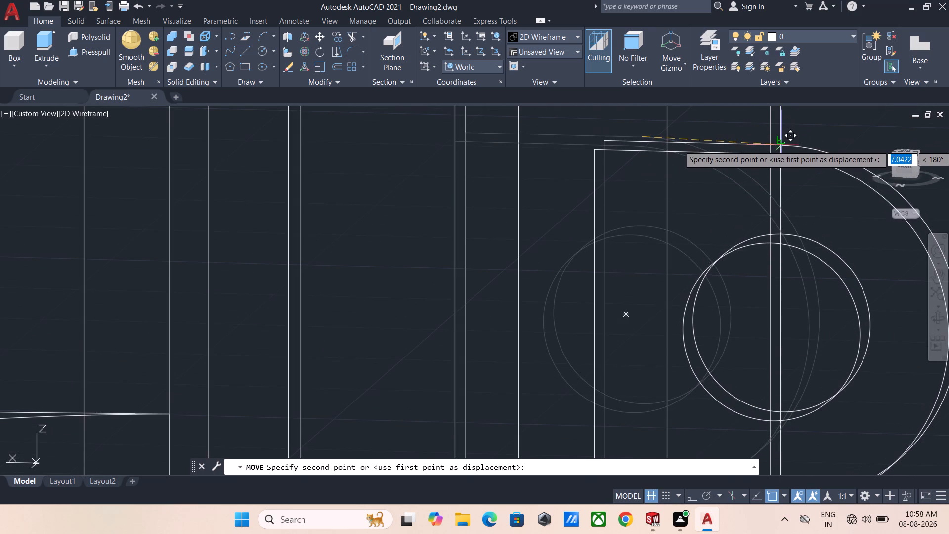
left_click(779, 139)
Examine from several angles how the moved outlines and circles sit on both sides of the slit.
middle_click_drag(797, 176, 684, 197, "shift")
scroll(684, 197, "up", 1, "shift")
scroll(722, 198, "down", 1, "shift")
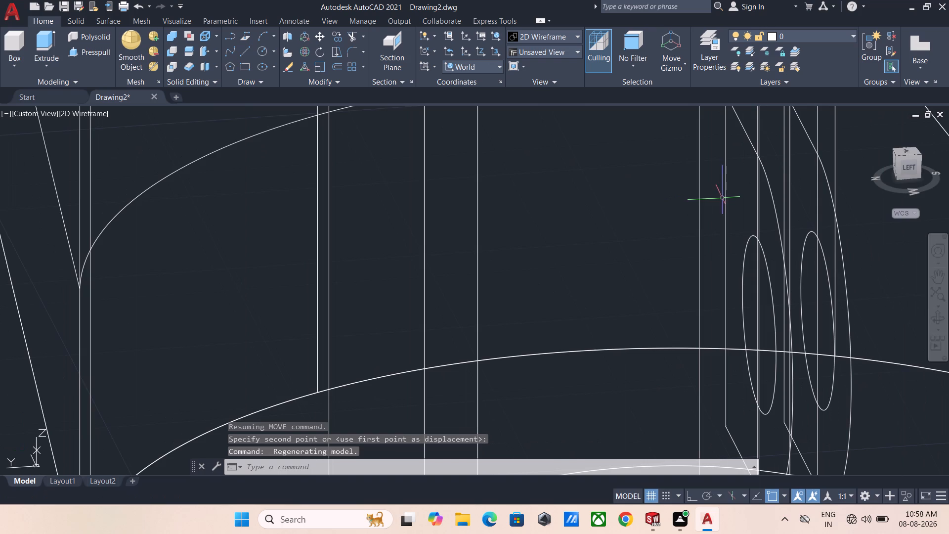
middle_click_drag(672, 202, 752, 206, "shift")
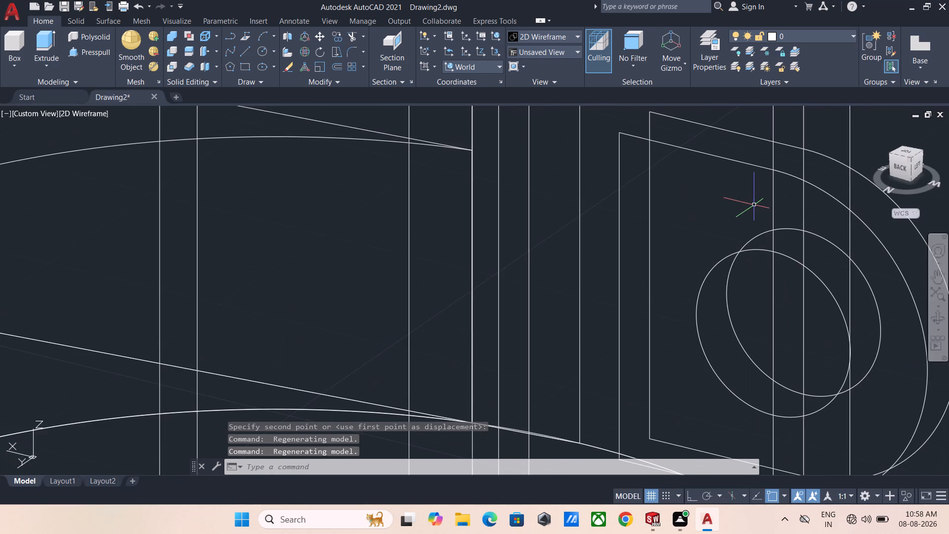
middle_click_drag(754, 203, 549, 156, "shift")
scroll(555, 160, "down", 2, "shift")
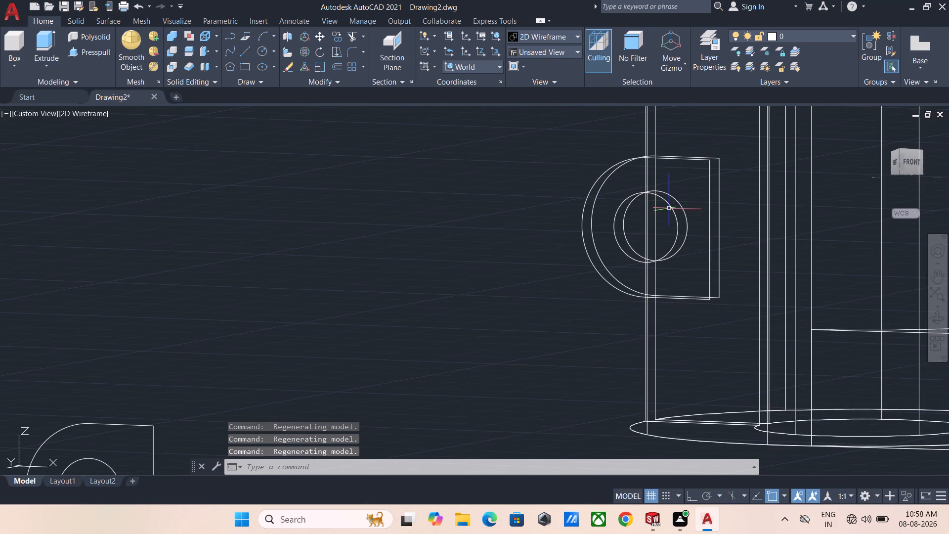
middle_click_drag(623, 206, 745, 242, "shift")
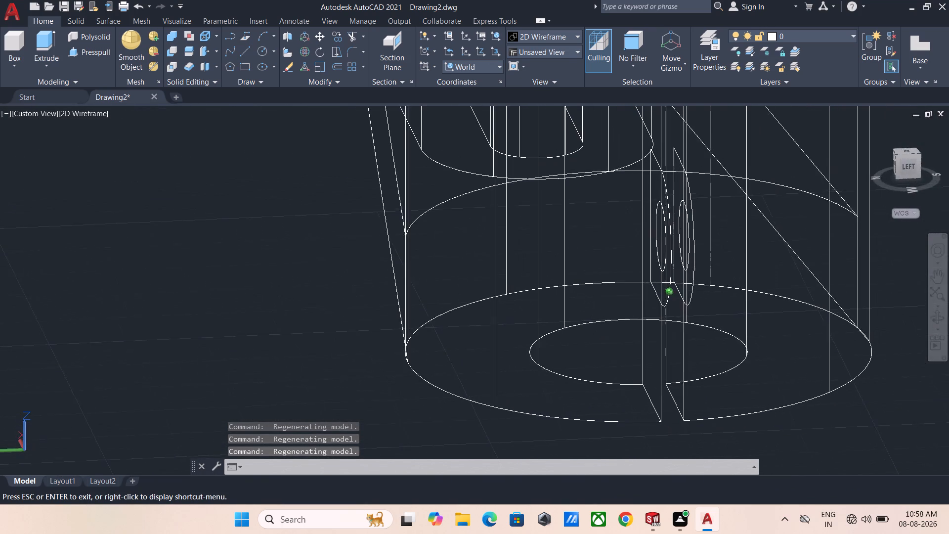
middle_click_drag(745, 242, 773, 229, "shift")
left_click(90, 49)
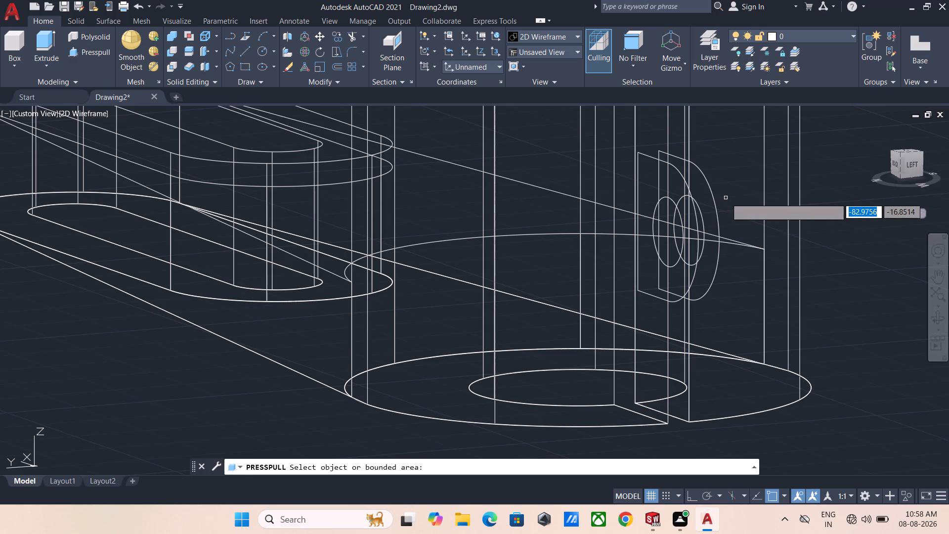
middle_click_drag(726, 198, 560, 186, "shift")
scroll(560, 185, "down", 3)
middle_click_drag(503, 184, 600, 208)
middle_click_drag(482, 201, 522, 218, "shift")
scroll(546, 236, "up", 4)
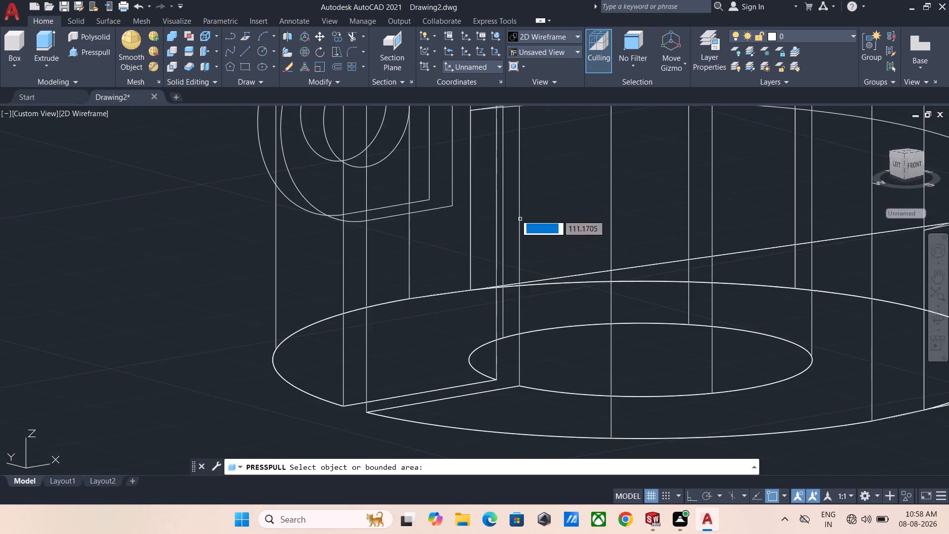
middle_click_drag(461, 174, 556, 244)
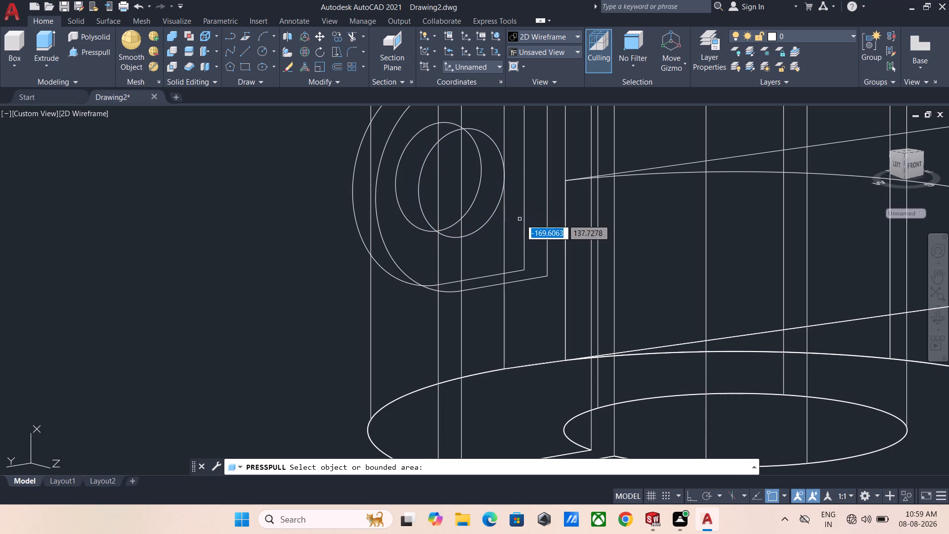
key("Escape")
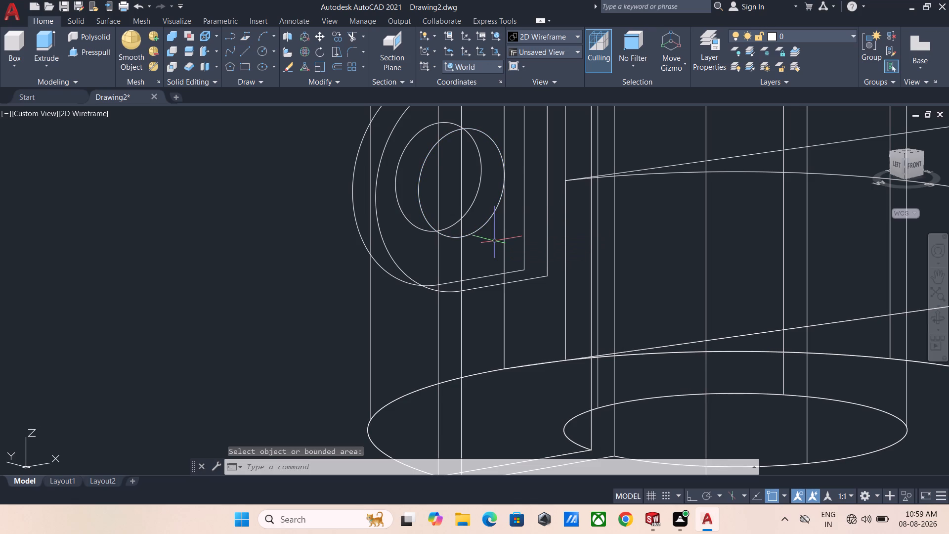
From the SW Isometric view, Presspull the D-shaped outline on the slit's front side by 20.5, away from the slit.
scroll(495, 244, "down", 3)
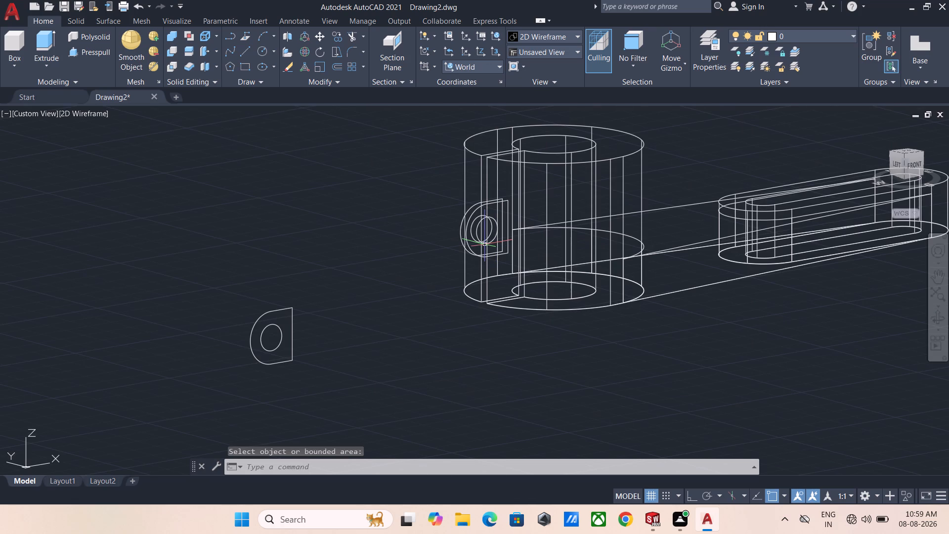
left_click(906, 155)
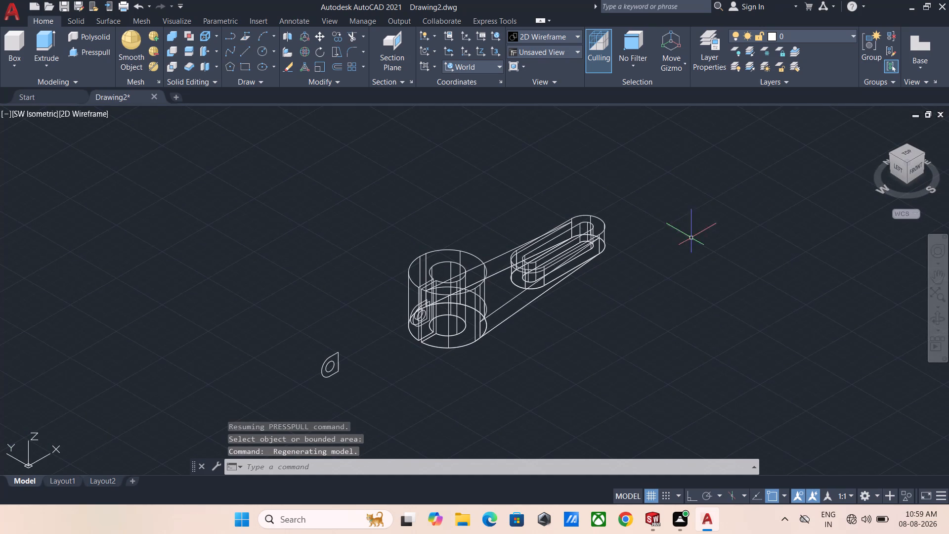
scroll(407, 319, "up", 4)
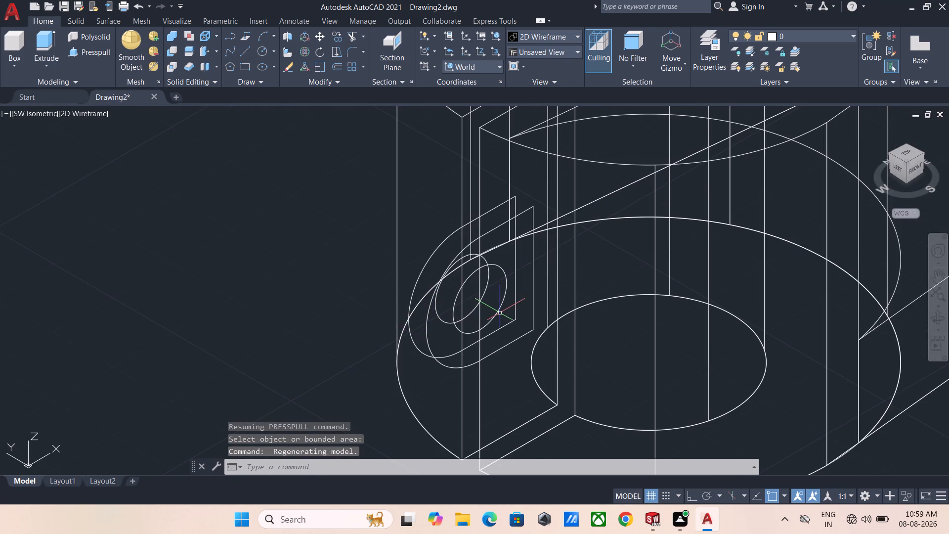
left_click(105, 54)
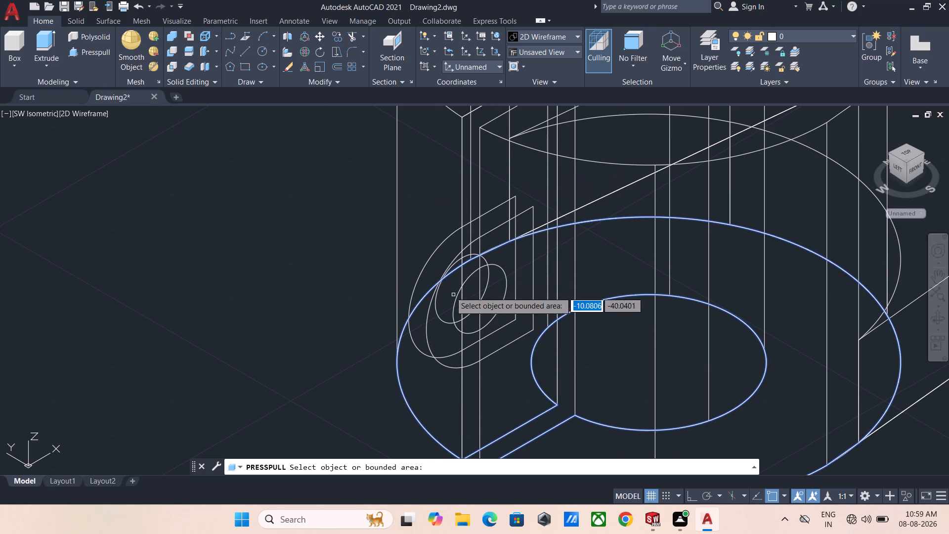
left_click(481, 236)
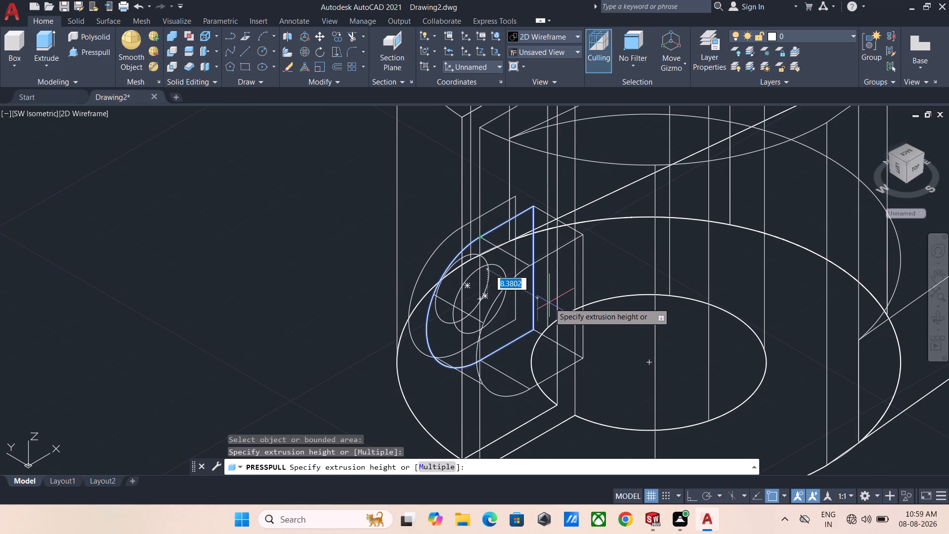
type("20.5")
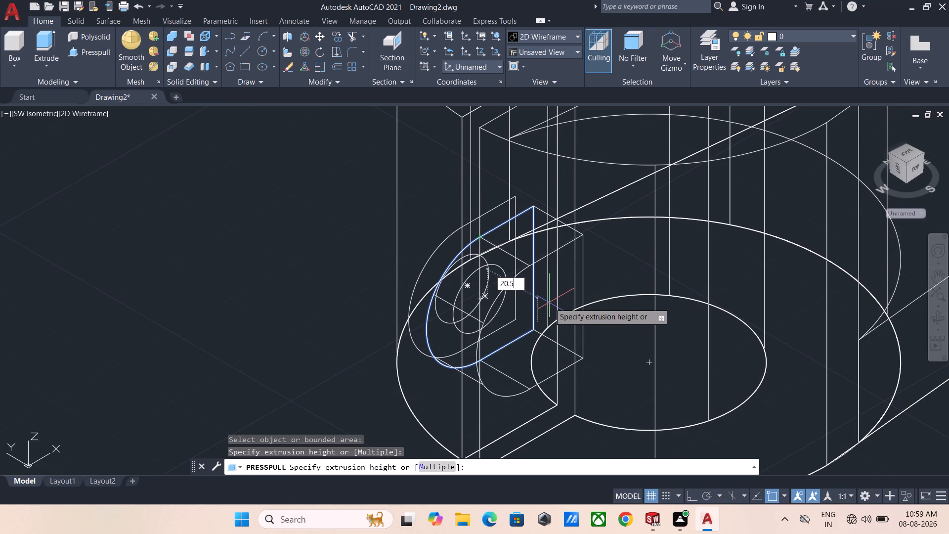
key("Return")
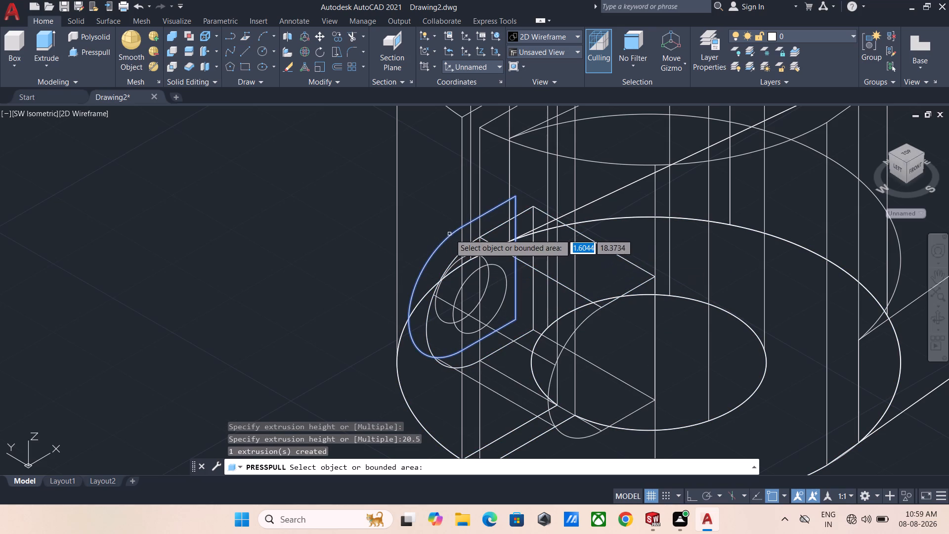
key("Escape")
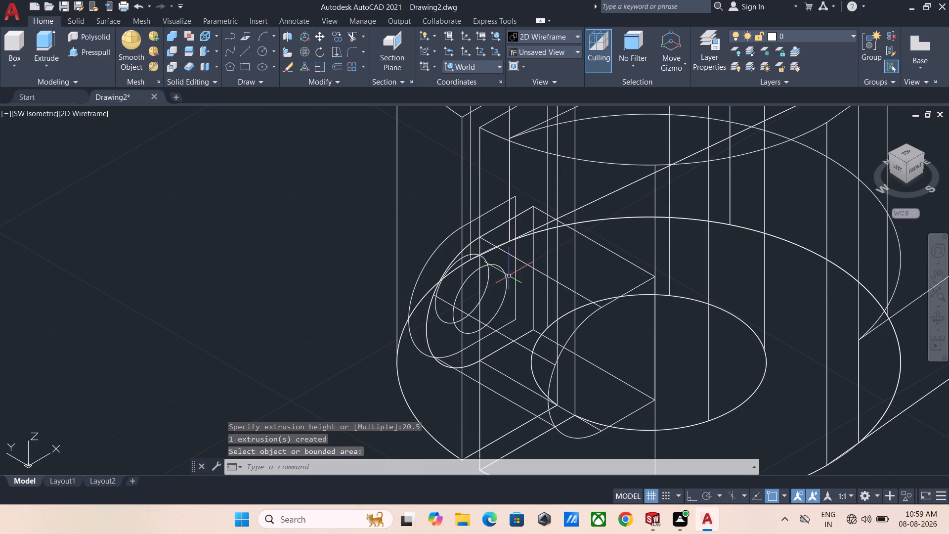
Presspull the circle on the slit's front side by 20.5, away from the slit through the front lug.
left_click(87, 49)
left_click(505, 273)
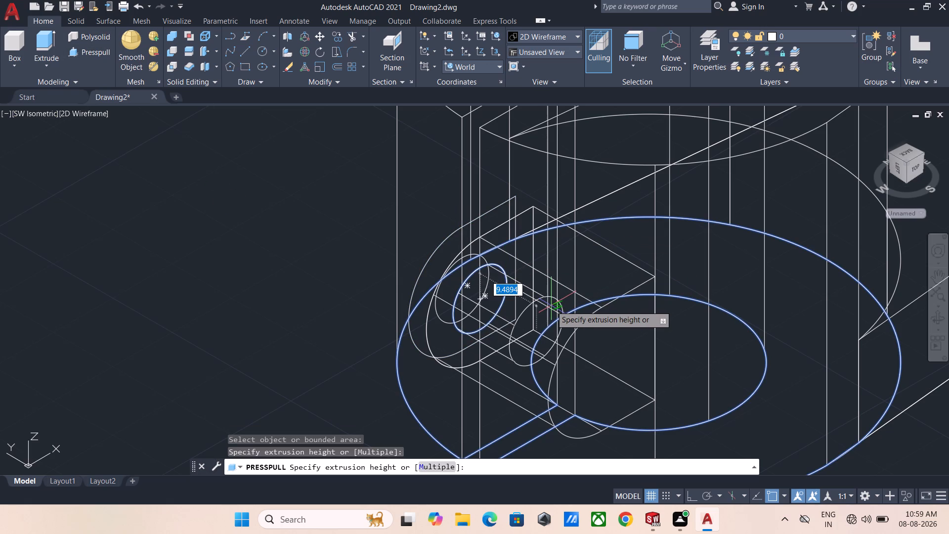
type("20.5")
key("Return")
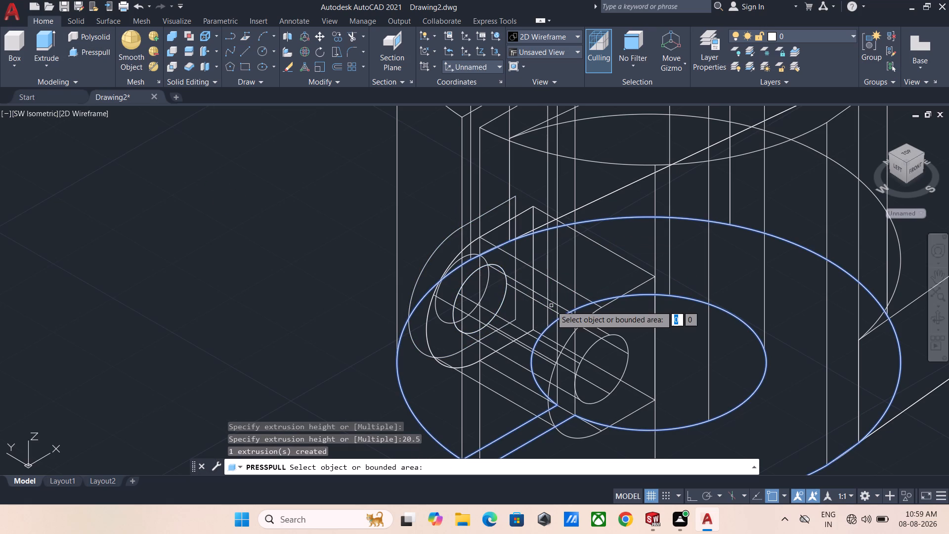
scroll(564, 294, "down", 1)
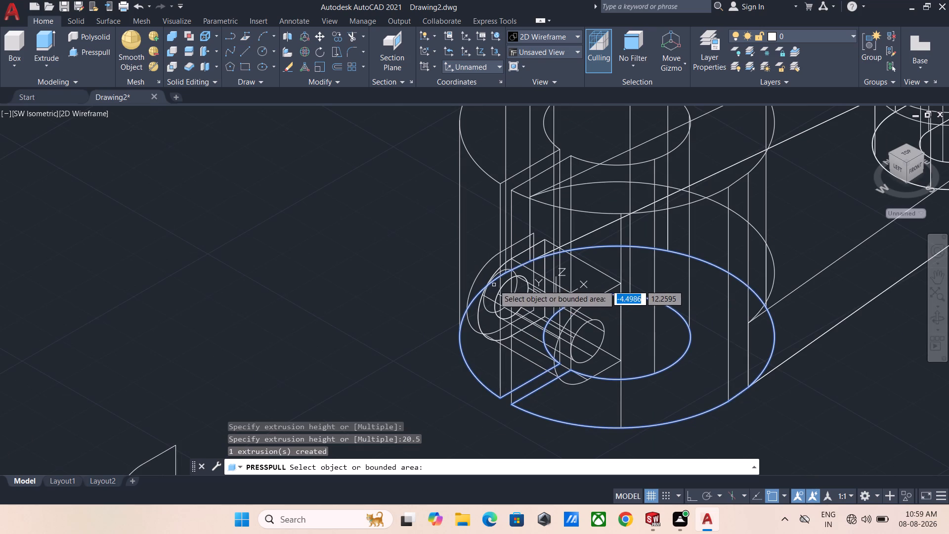
key("Escape")
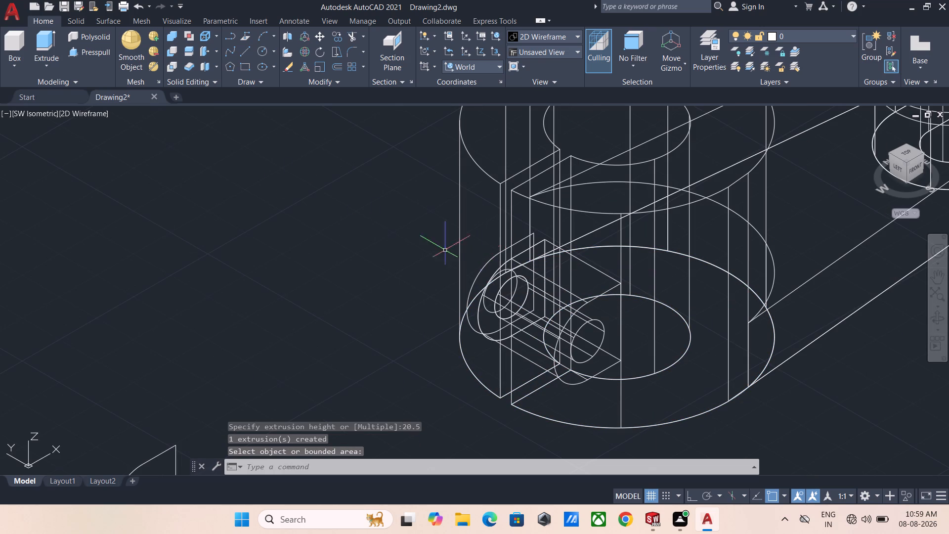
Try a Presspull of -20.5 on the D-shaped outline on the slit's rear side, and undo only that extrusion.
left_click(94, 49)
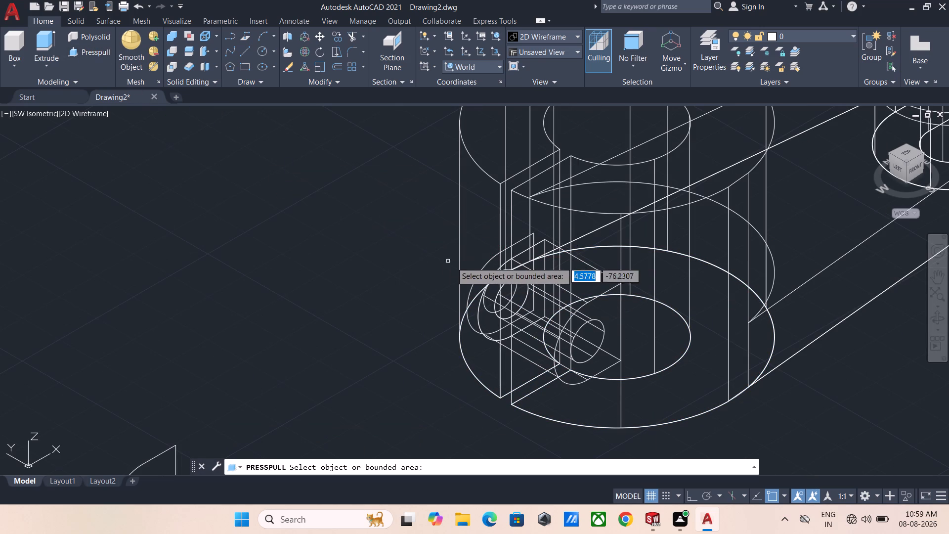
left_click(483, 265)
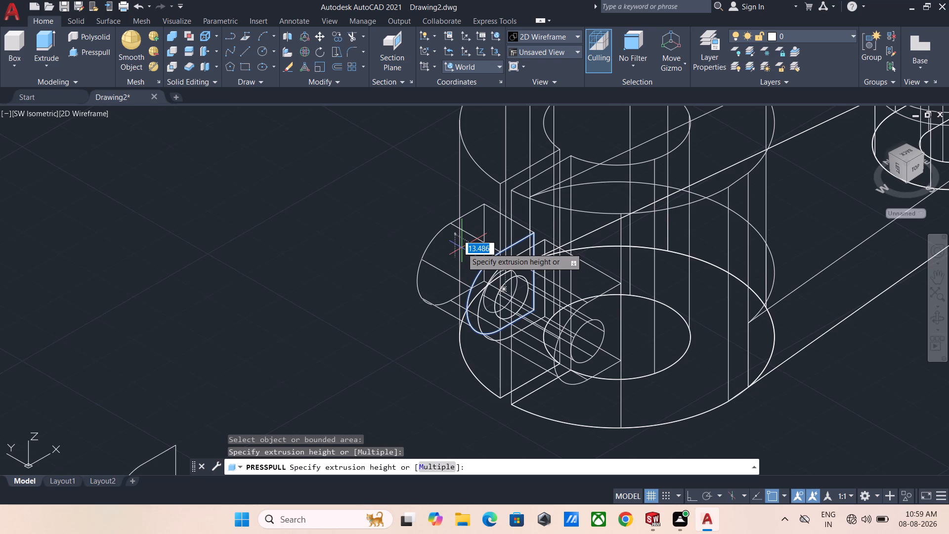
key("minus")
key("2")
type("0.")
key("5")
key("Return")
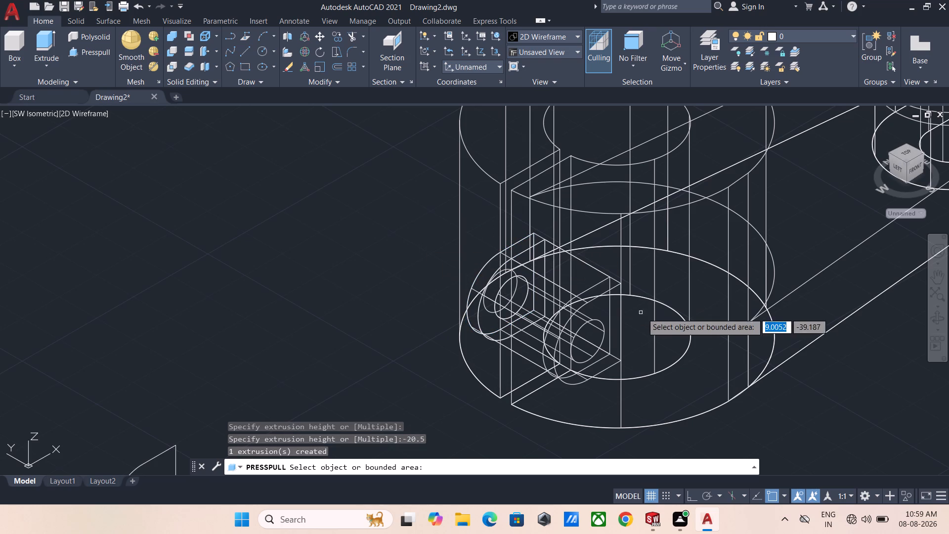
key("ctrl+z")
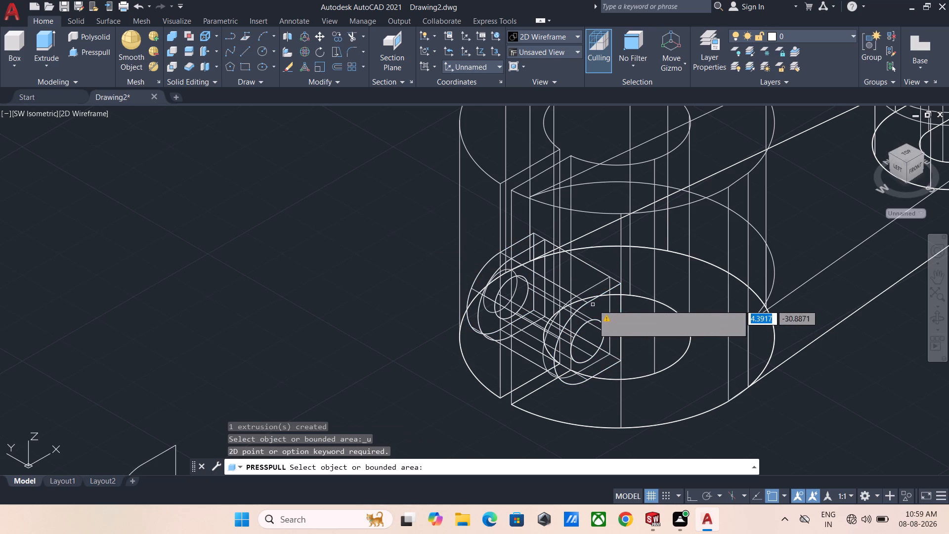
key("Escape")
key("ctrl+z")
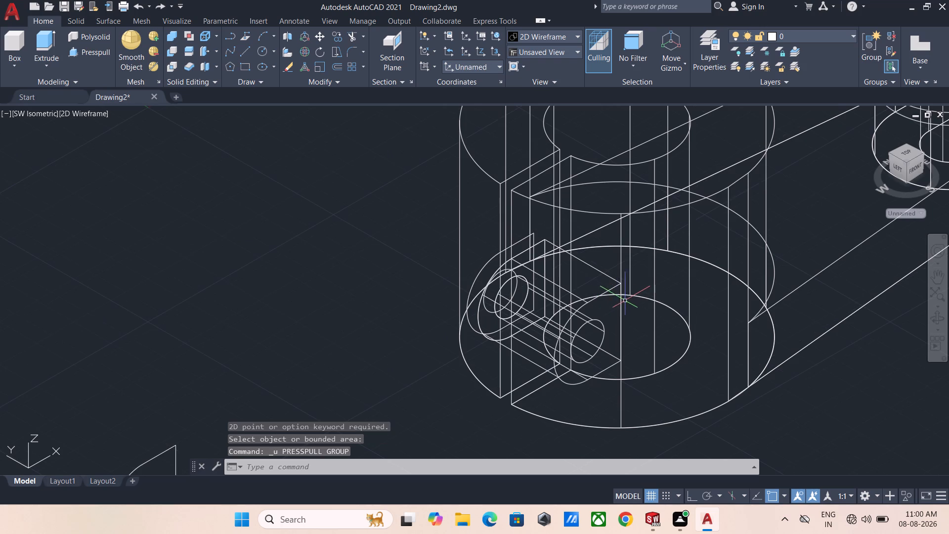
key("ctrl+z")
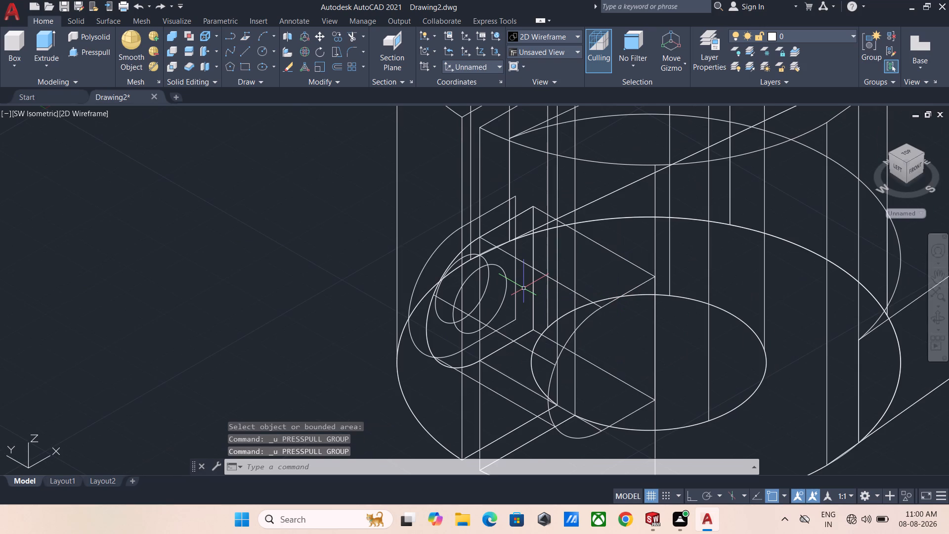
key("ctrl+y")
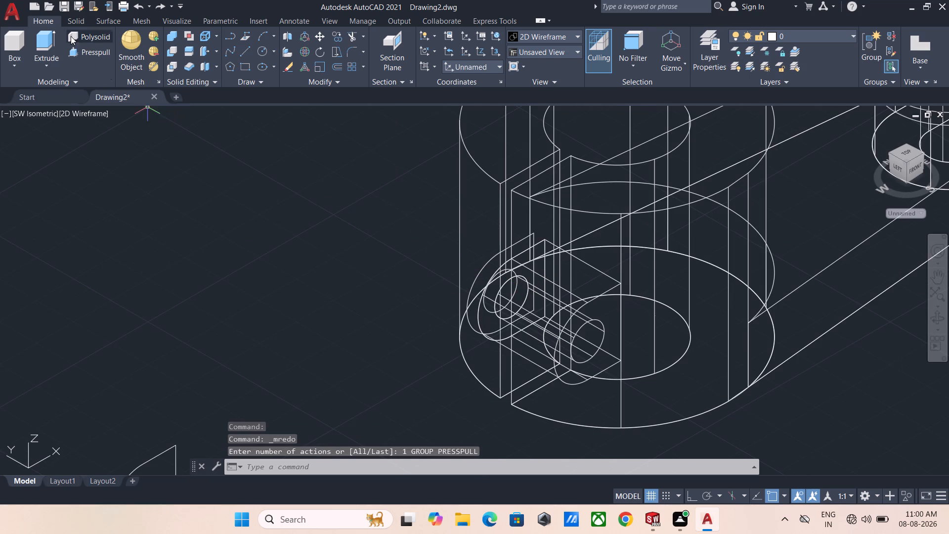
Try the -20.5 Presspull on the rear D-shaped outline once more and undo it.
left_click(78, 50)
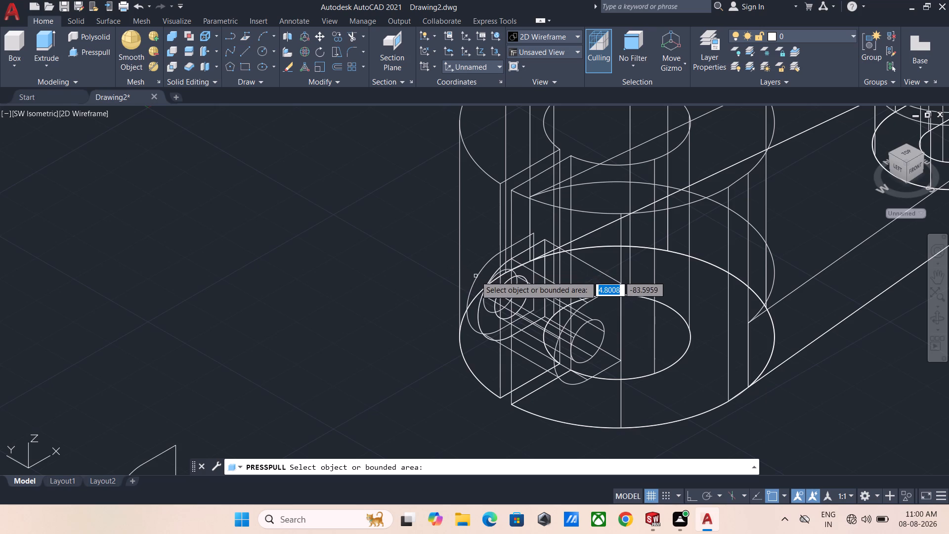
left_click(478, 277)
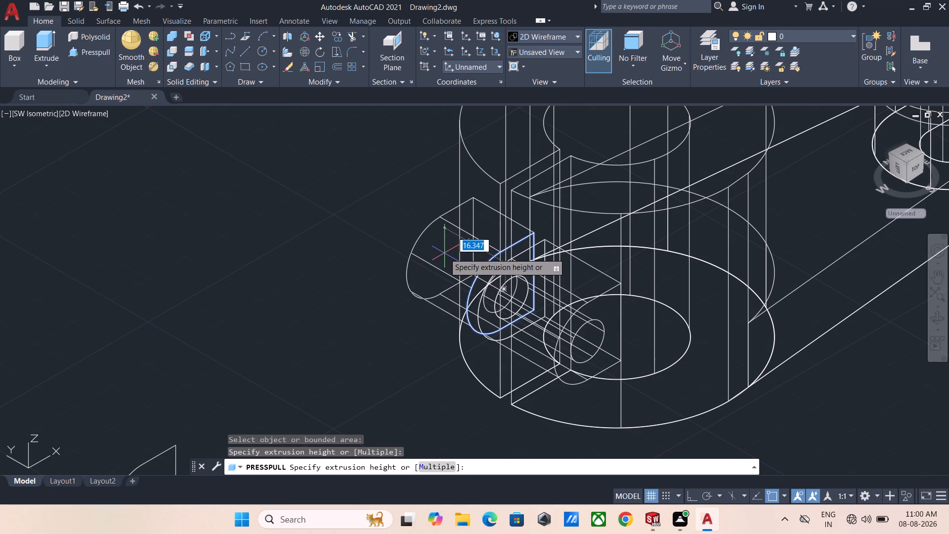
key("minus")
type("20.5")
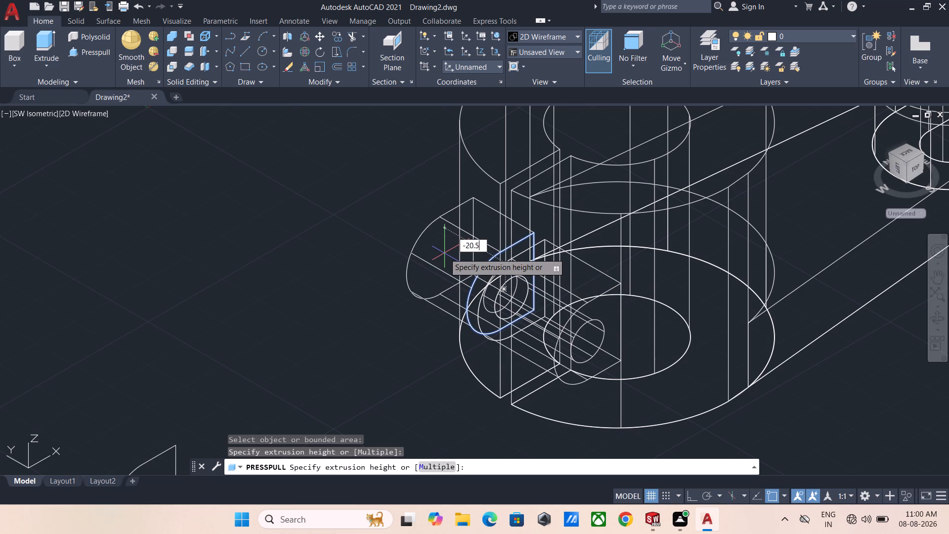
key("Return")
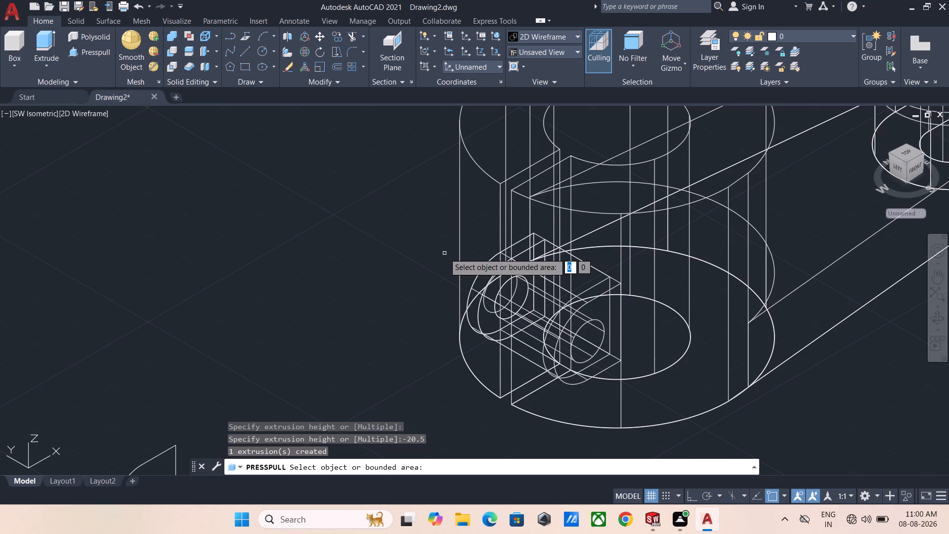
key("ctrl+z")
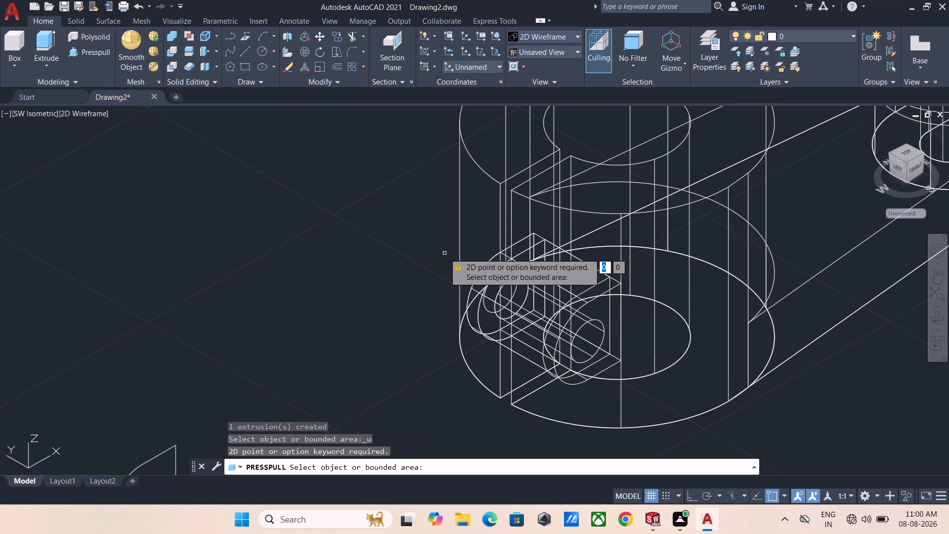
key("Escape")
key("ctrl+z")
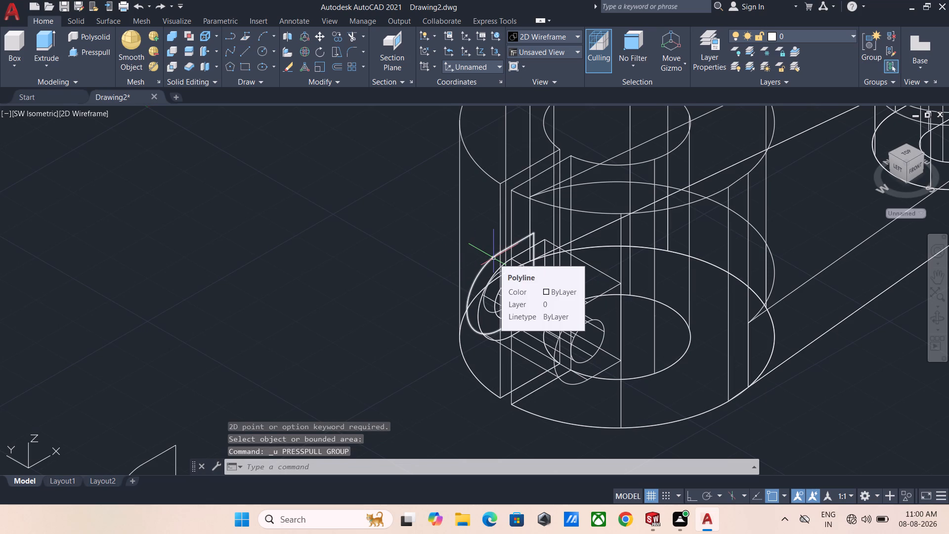
Presspull the D-shaped outline on the slit's rear side by 20.5, away from the slit.
left_click(86, 52)
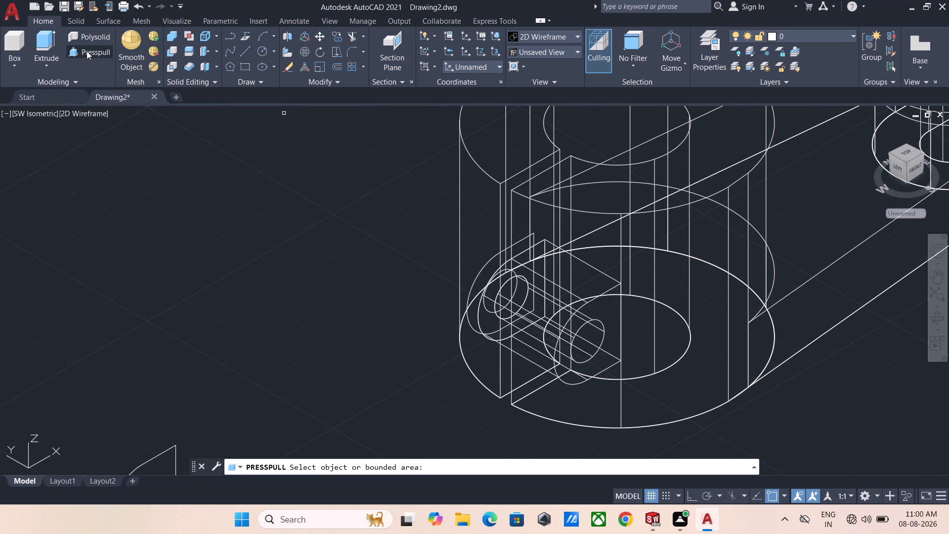
left_click(484, 267)
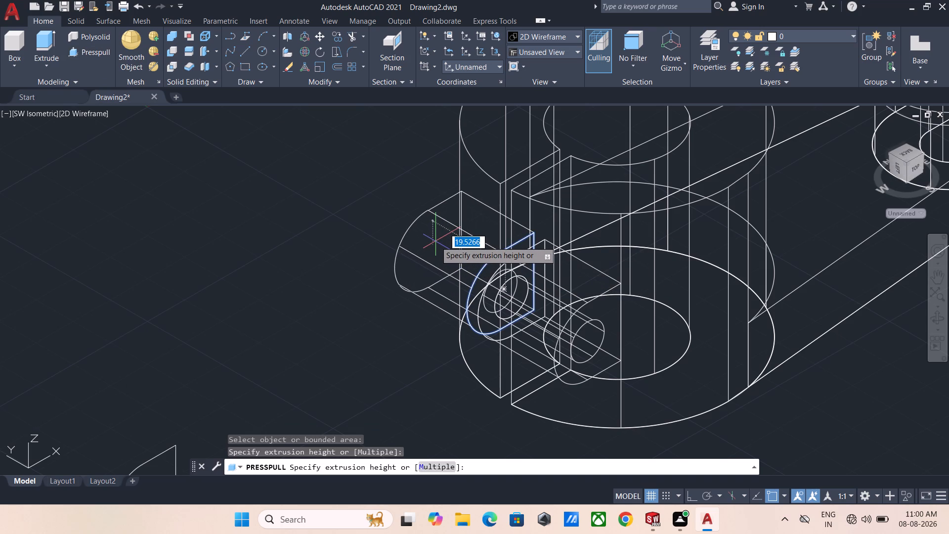
type("20.5")
key("Return")
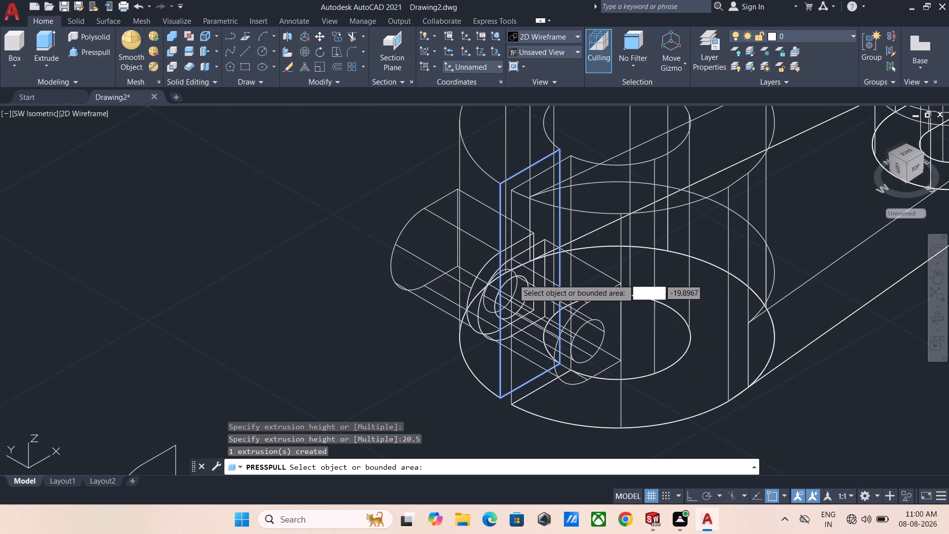
key("grave")
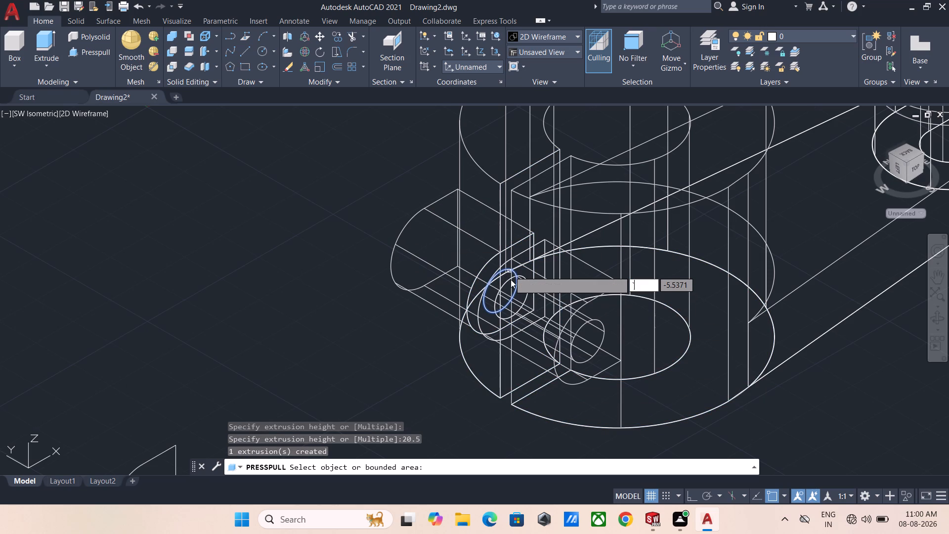
key("Escape")
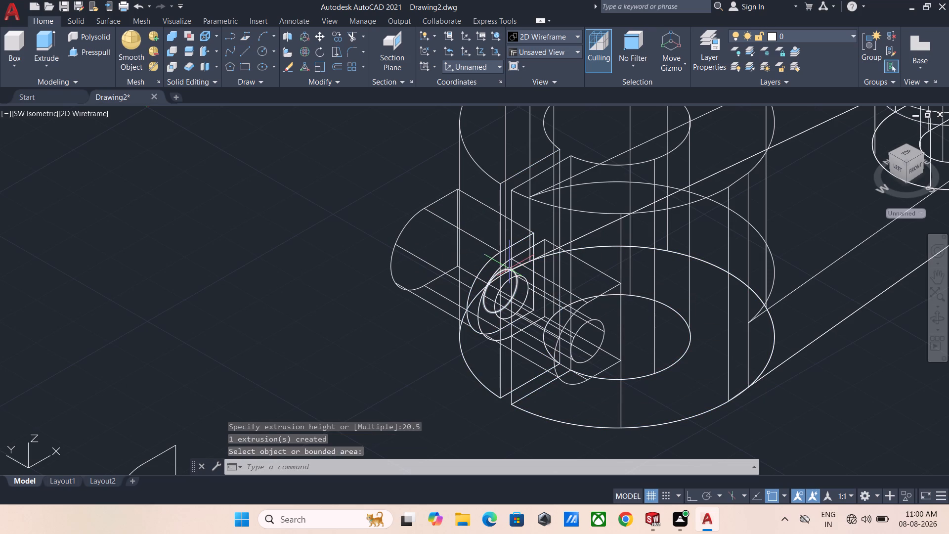
Presspull the circle on the slit's rear side by 20.5 in the same direction as the rear lug.
left_click(107, 51)
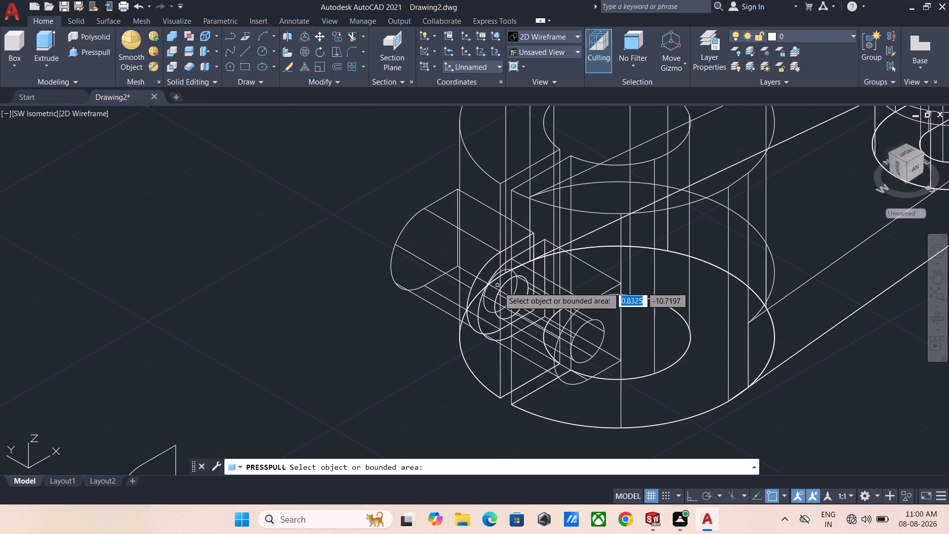
left_click(509, 270)
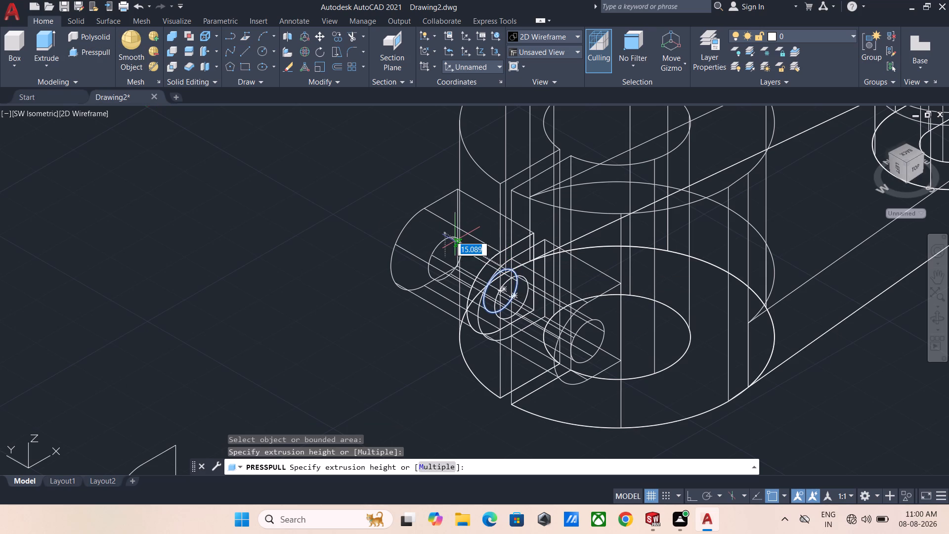
type("0.5")
key("BackSpace")
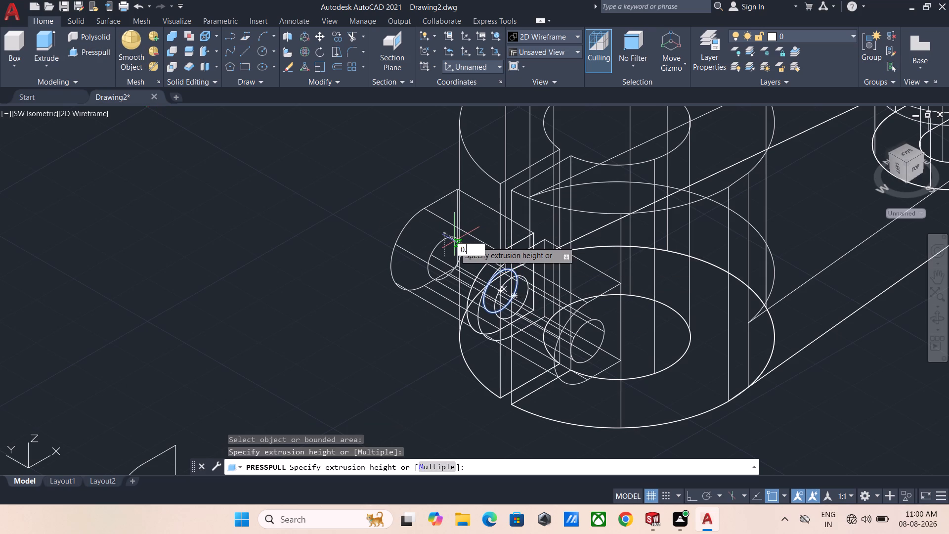
key("BackSpace")
key("BackSpace")
type("20.5")
key("Return")
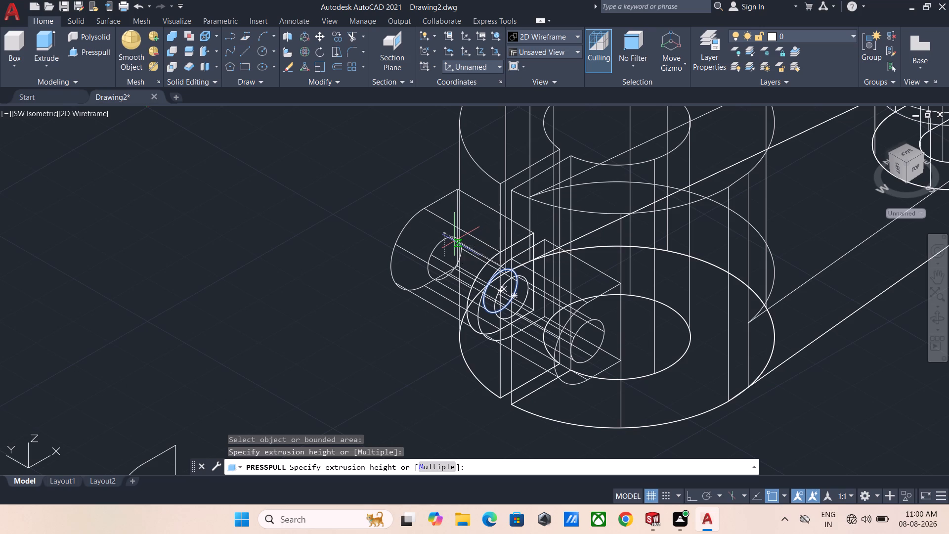
key("Escape")
Delete the leftover original D-shaped outline and its circle lying apart from the lever.
scroll(562, 260, "down", 2)
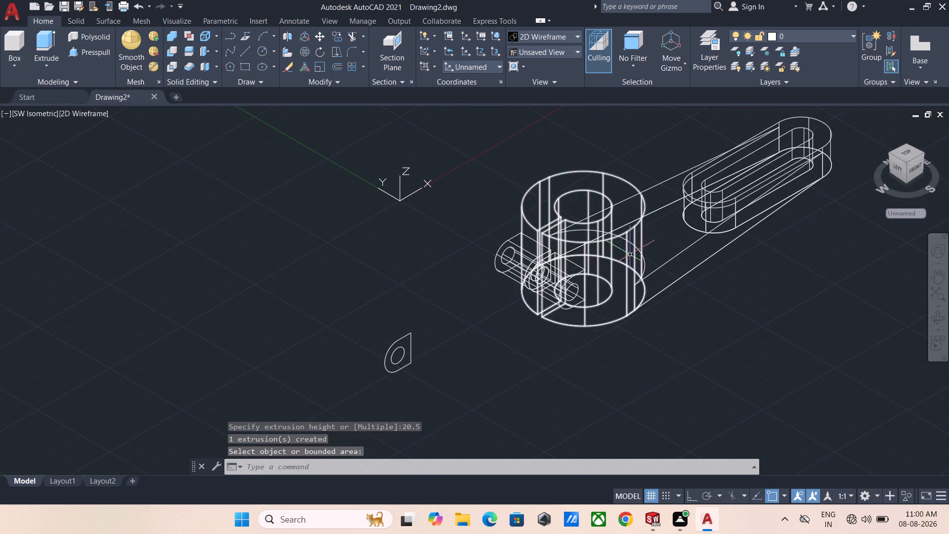
left_click_drag(459, 370, 466, 379)
left_click(318, 322)
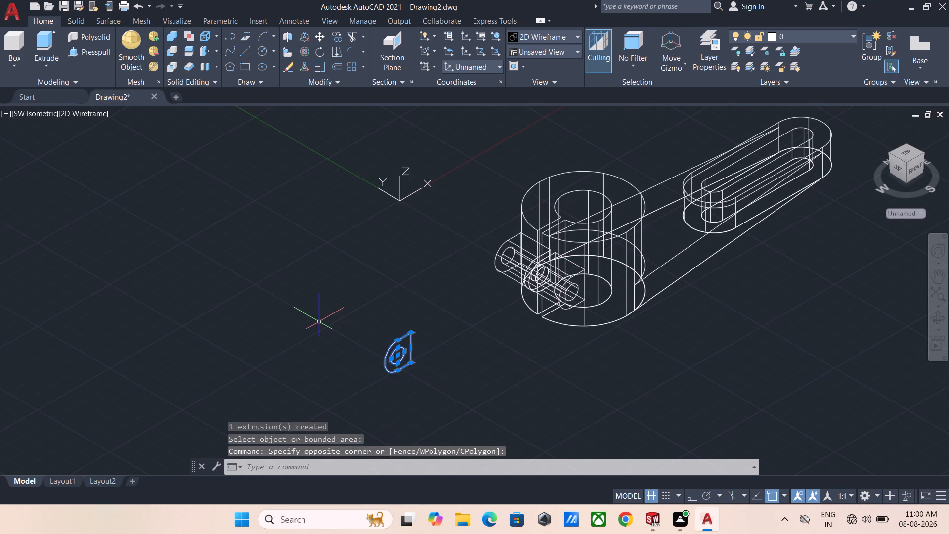
key("Delete")
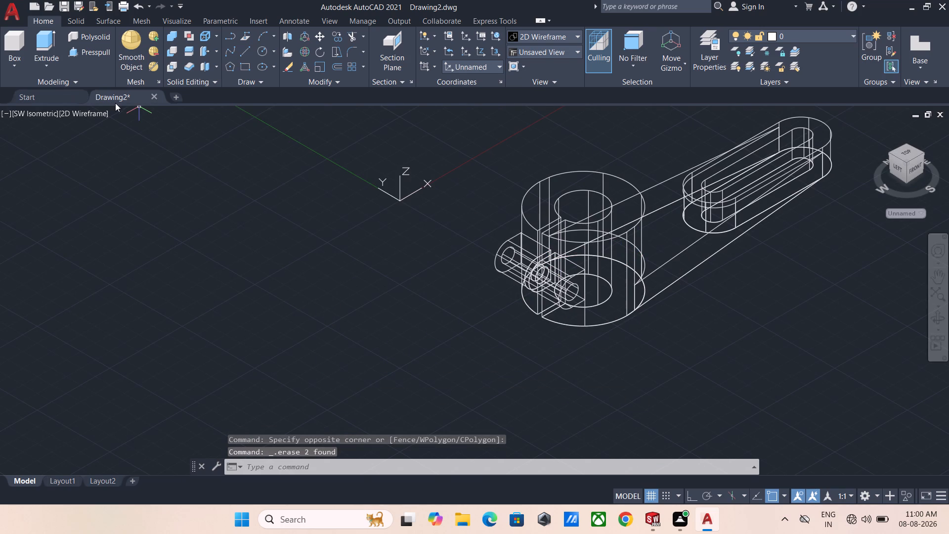
Set the visual style to Shades of Gray and inspect the lever from below.
left_click(86, 114)
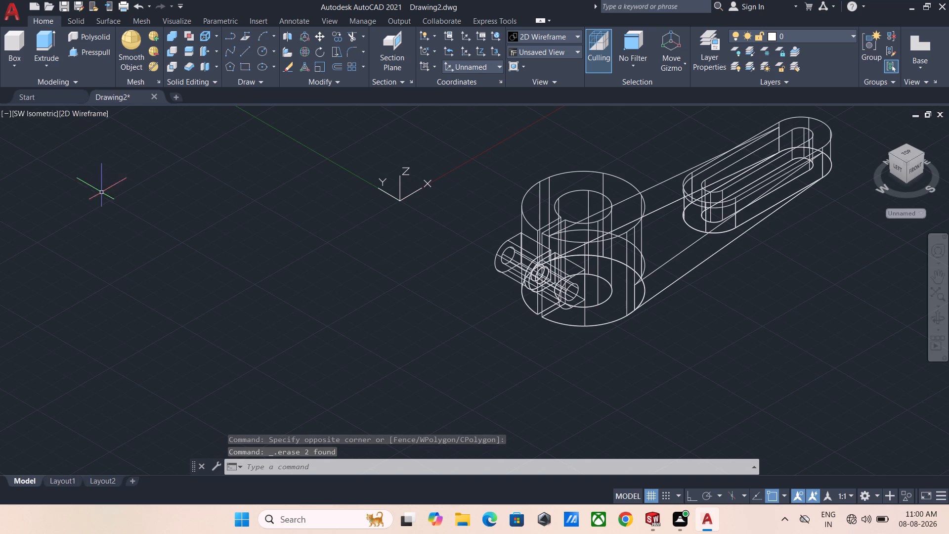
left_click(75, 111)
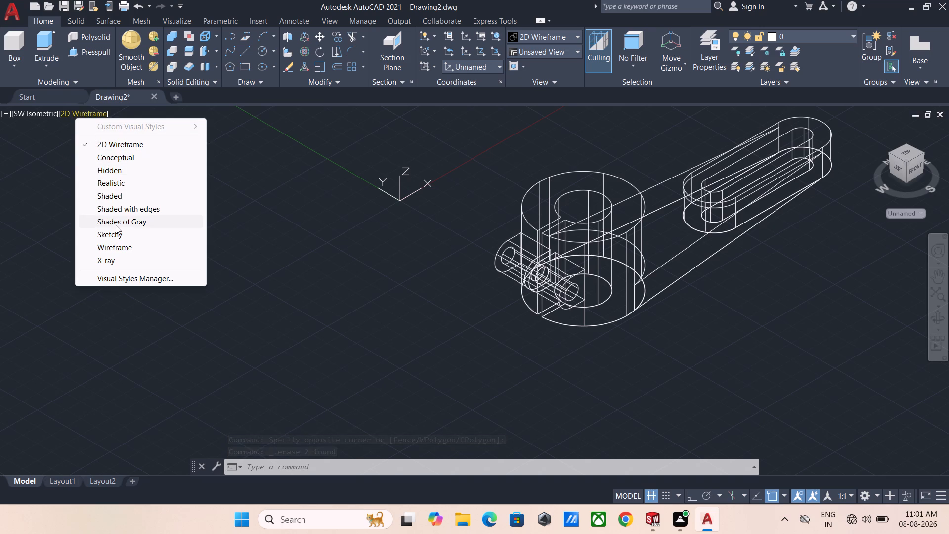
left_click(116, 225)
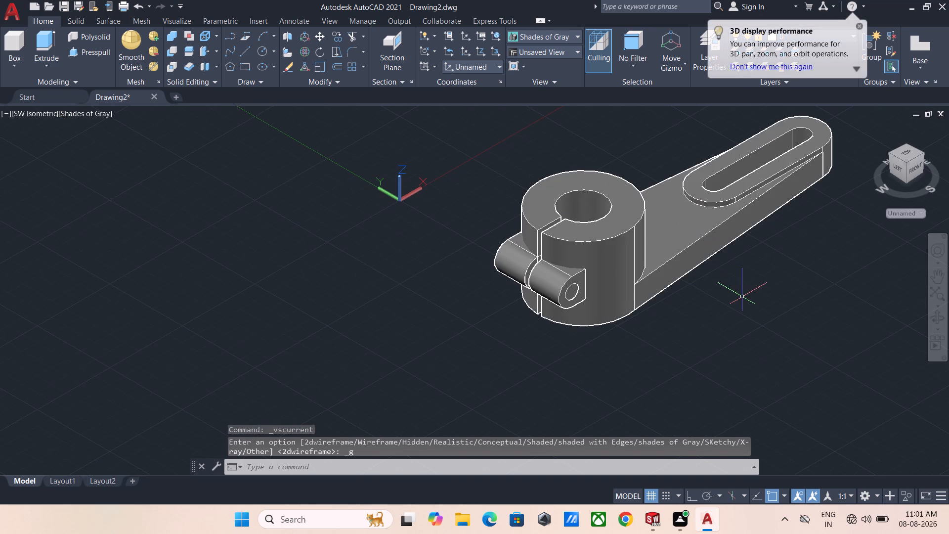
middle_click_drag(741, 294, 675, 172, "shift")
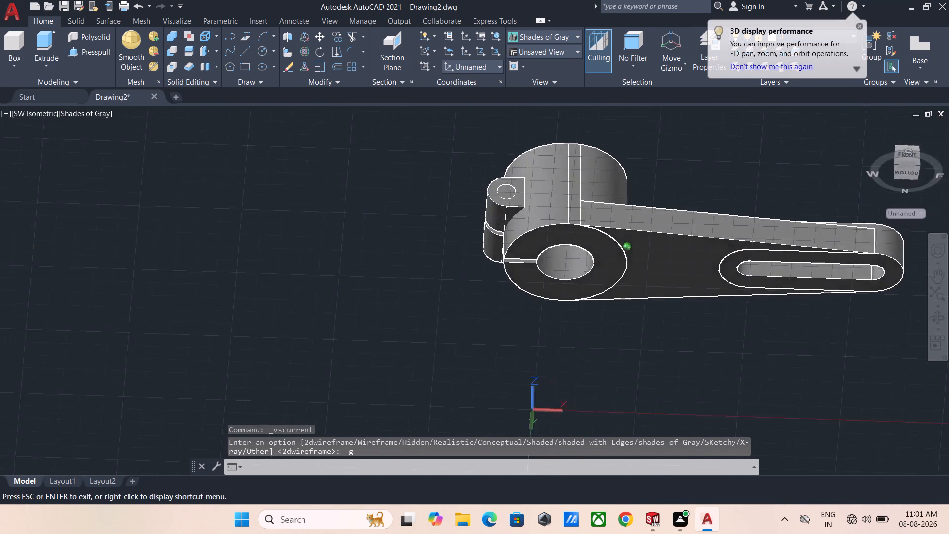
Examine the two D-shaped lugs, their hole circles and the hub slit from several angles.
middle_click_drag(675, 172, 737, 201, "shift")
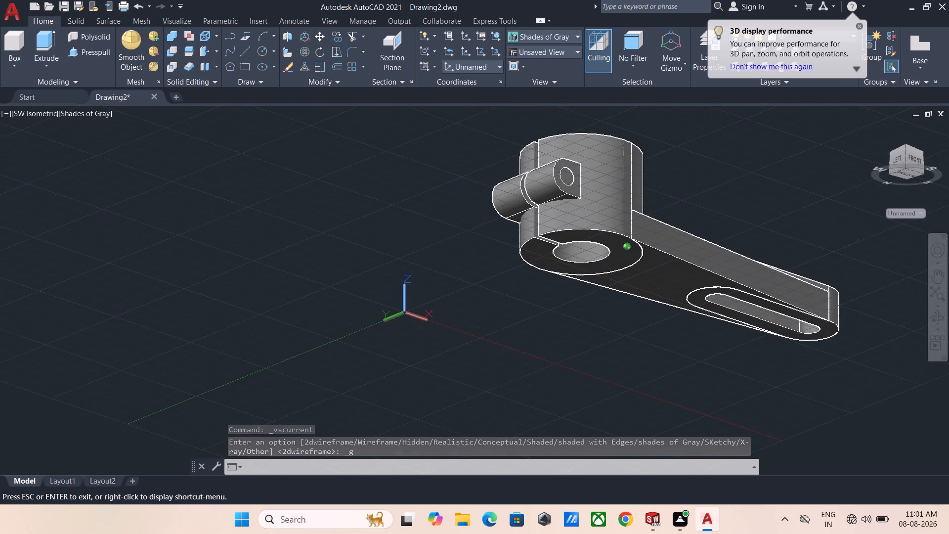
middle_click_drag(737, 201, 785, 304, "shift")
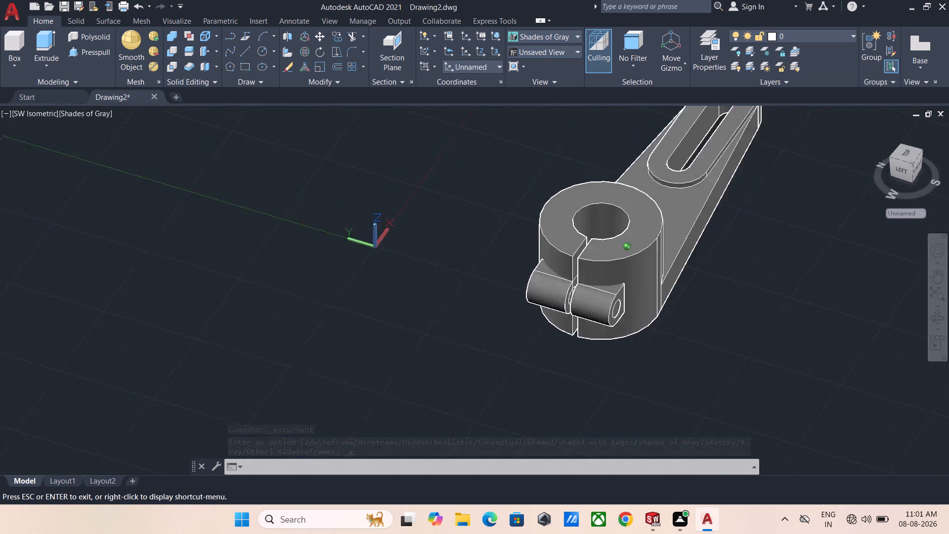
middle_click_drag(785, 304, 806, 310, "shift")
scroll(659, 309, "up", 3)
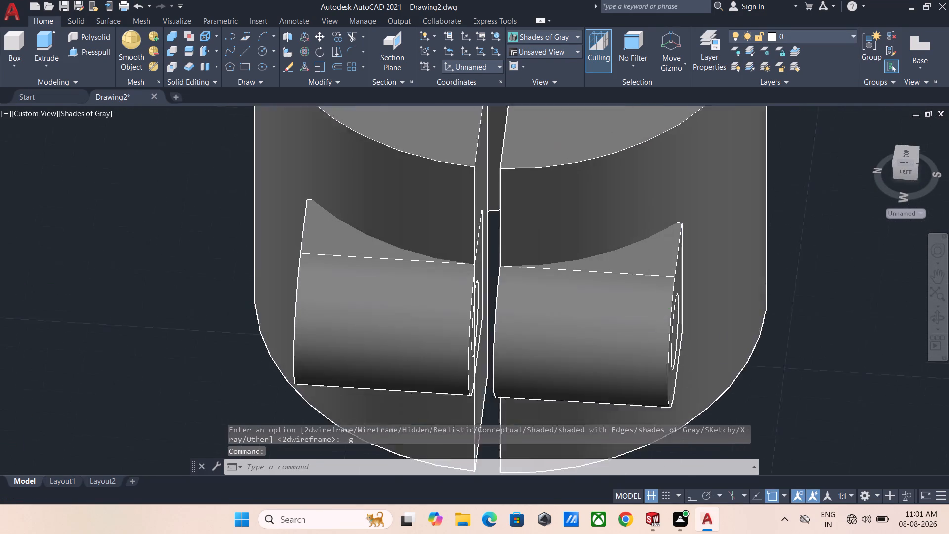
scroll(652, 311, "up", 2)
middle_click_drag(583, 297, 633, 249)
middle_click_drag(669, 270, 630, 254, "shift")
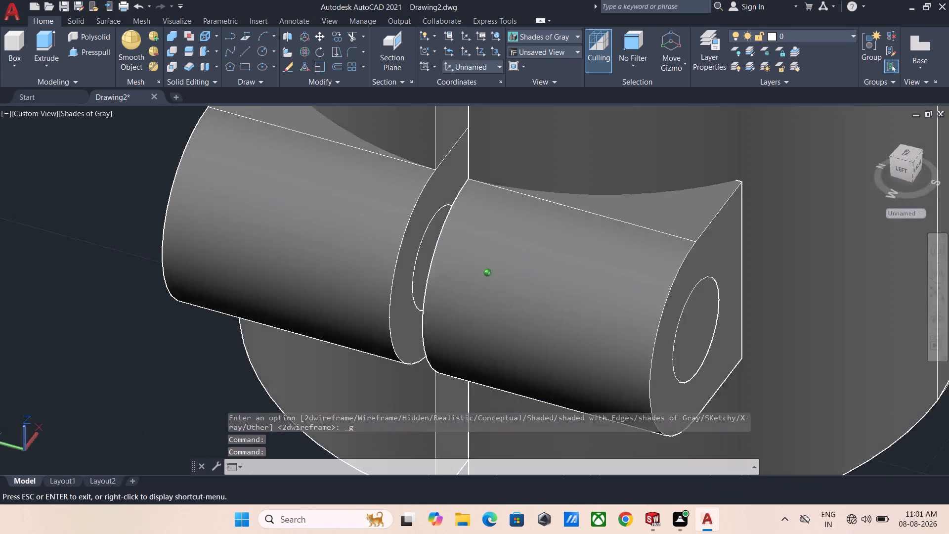
middle_click_drag(630, 254, 595, 225, "shift")
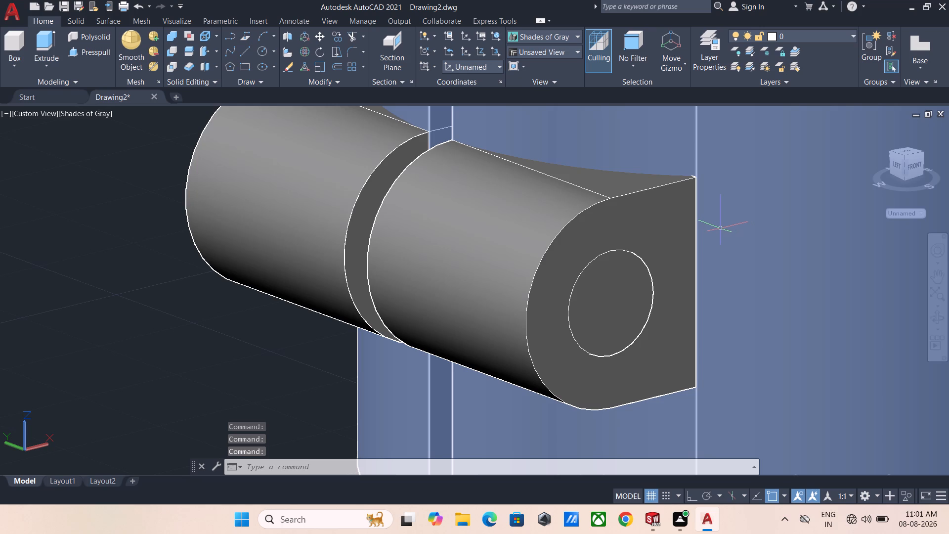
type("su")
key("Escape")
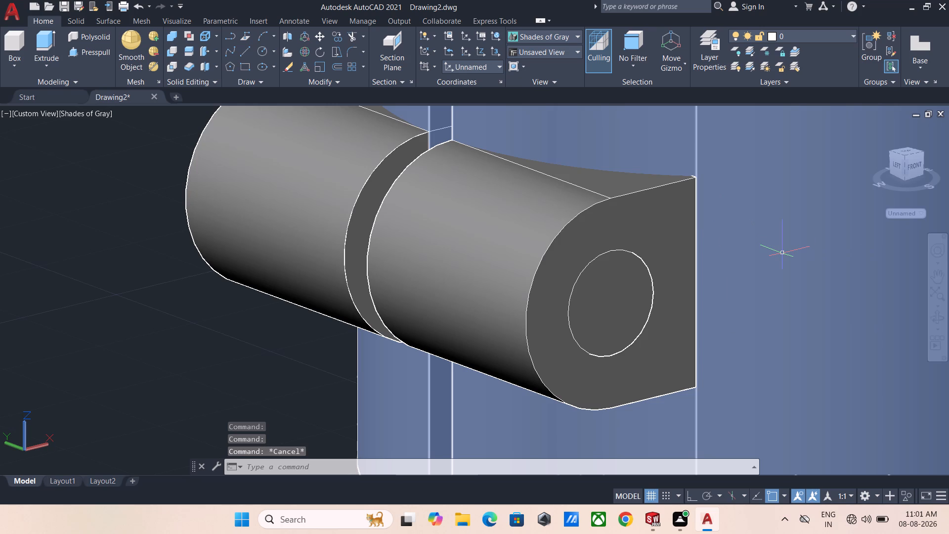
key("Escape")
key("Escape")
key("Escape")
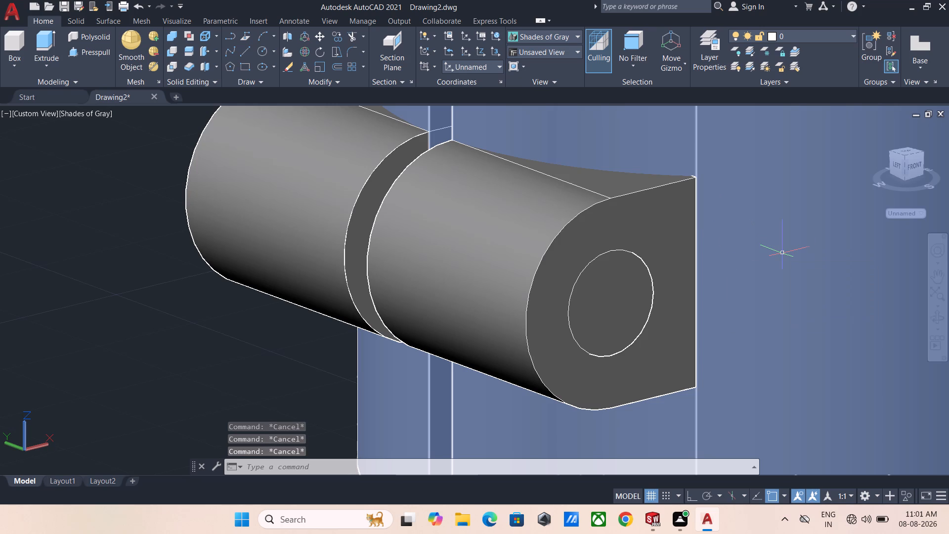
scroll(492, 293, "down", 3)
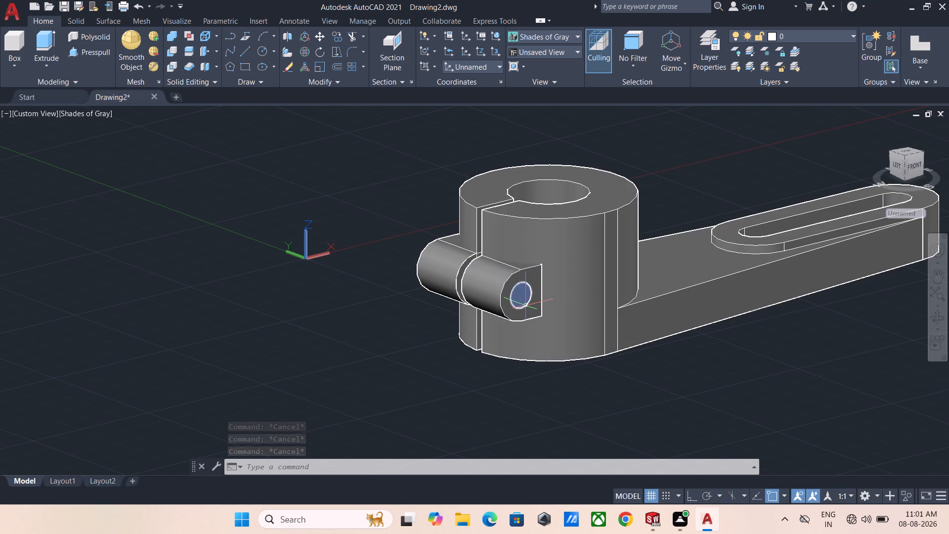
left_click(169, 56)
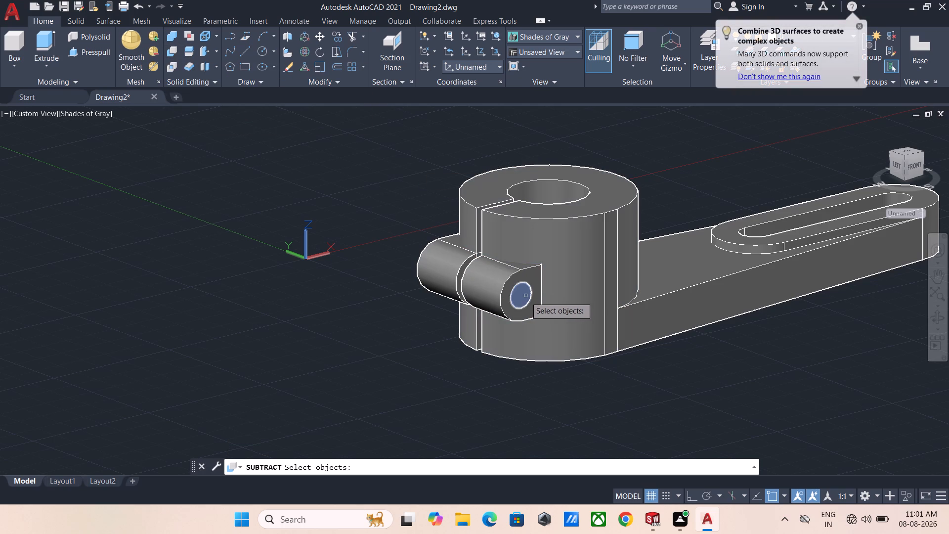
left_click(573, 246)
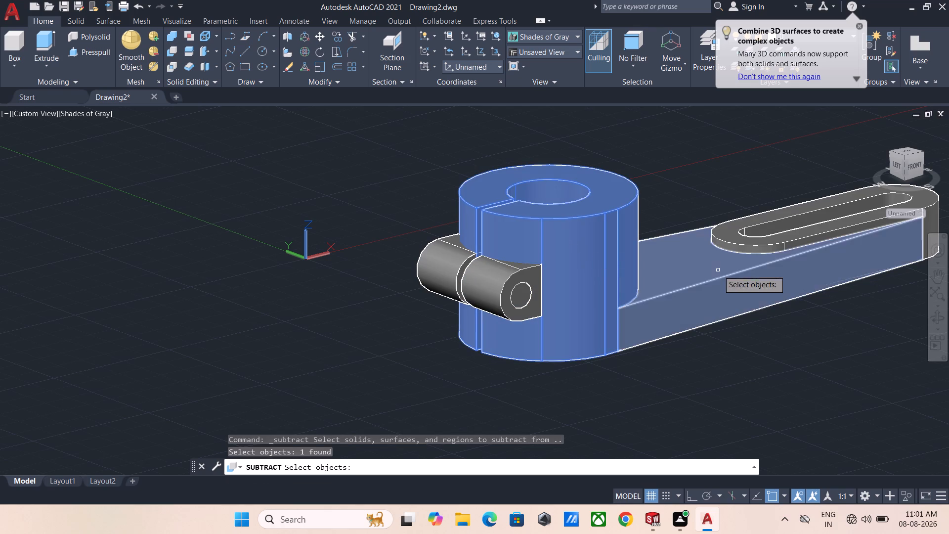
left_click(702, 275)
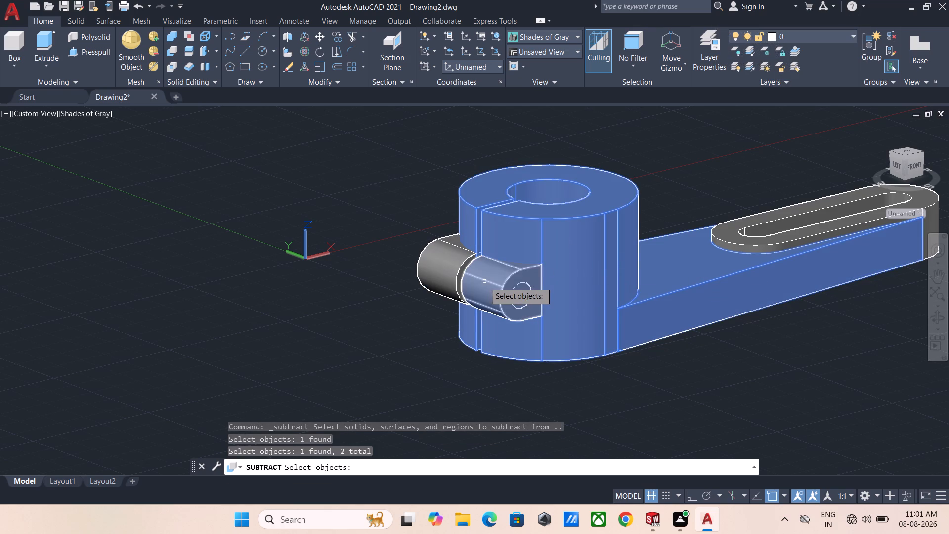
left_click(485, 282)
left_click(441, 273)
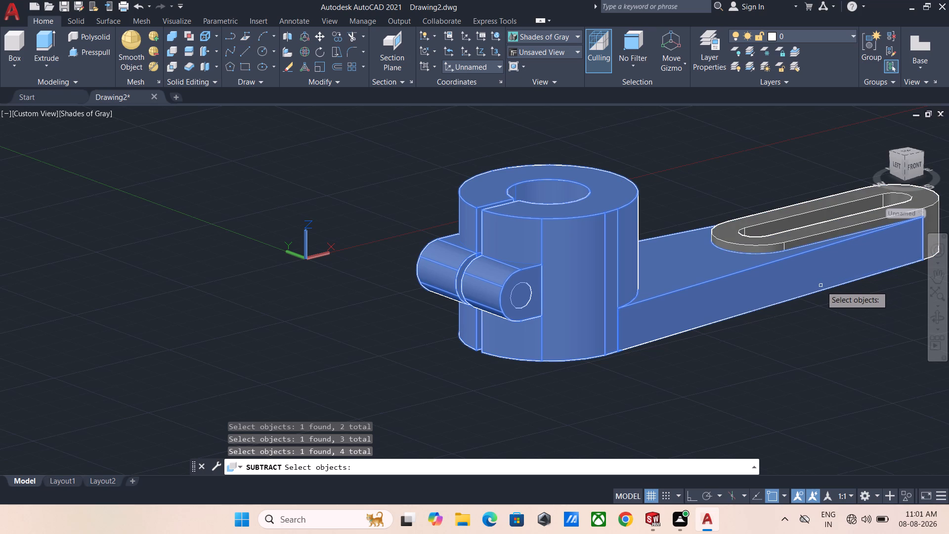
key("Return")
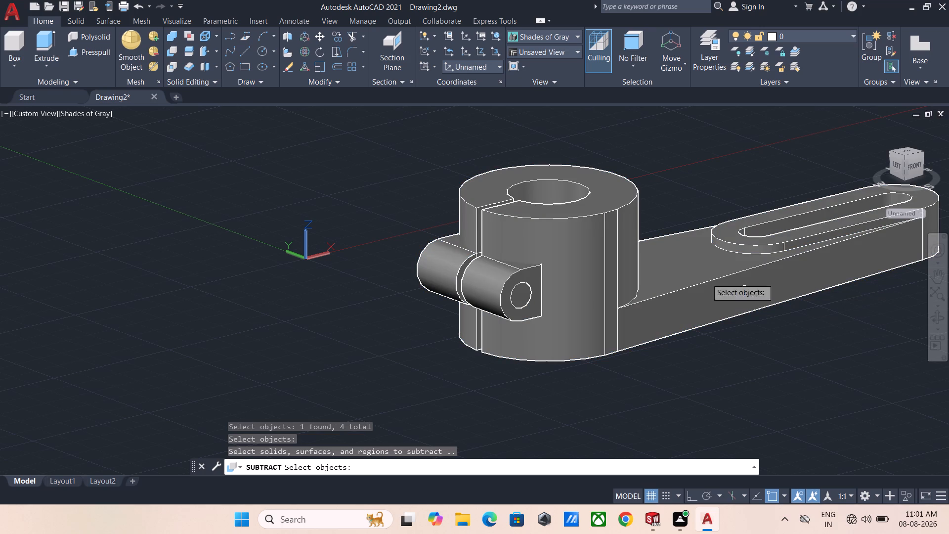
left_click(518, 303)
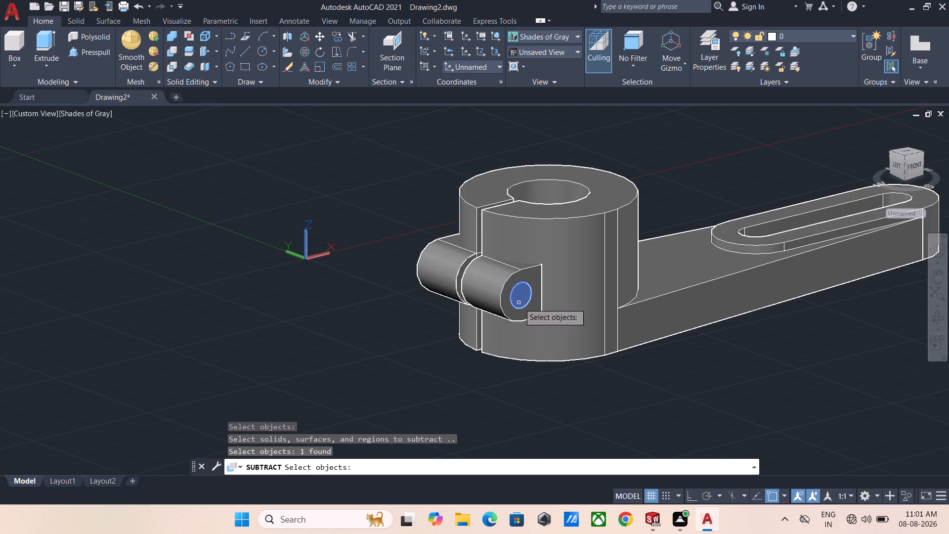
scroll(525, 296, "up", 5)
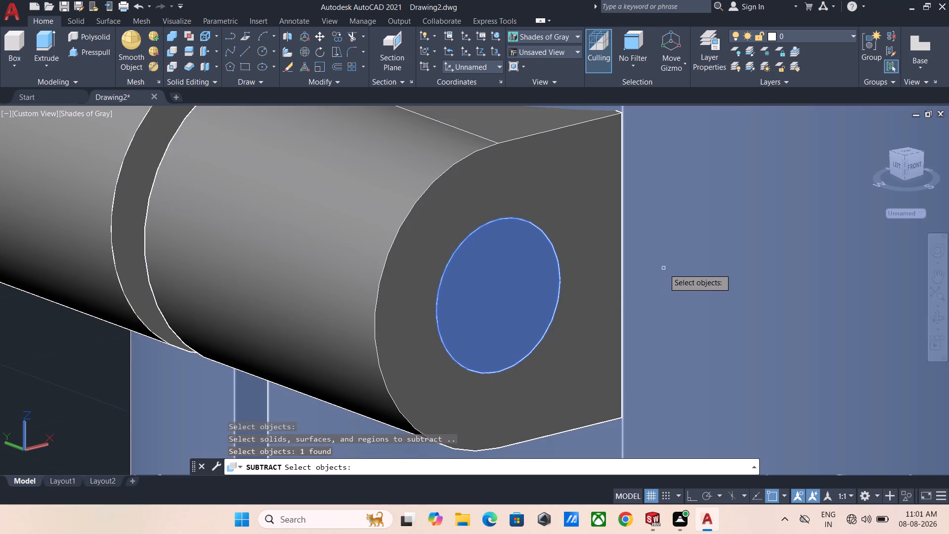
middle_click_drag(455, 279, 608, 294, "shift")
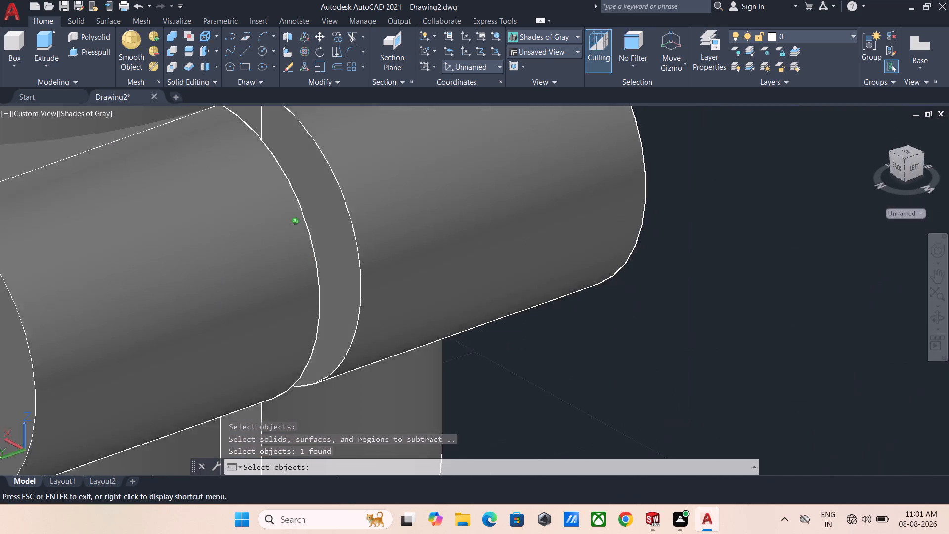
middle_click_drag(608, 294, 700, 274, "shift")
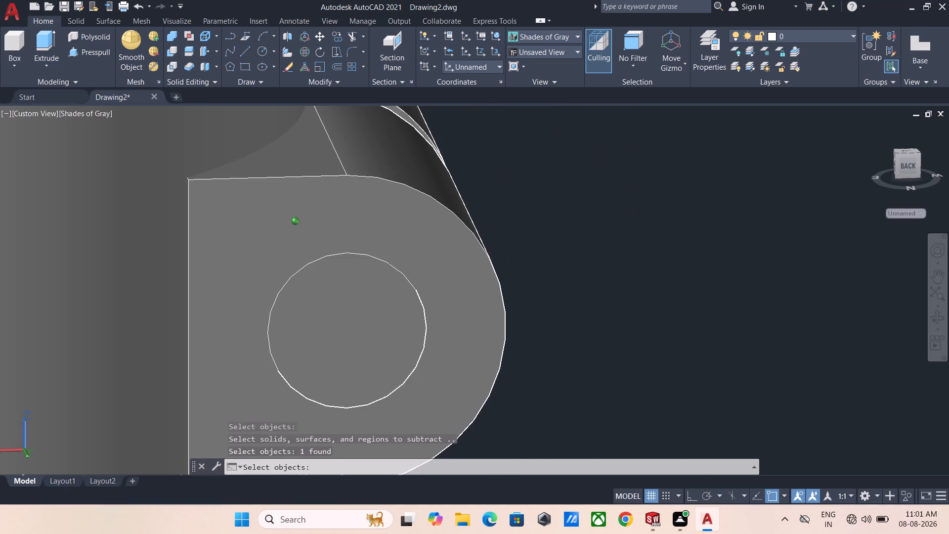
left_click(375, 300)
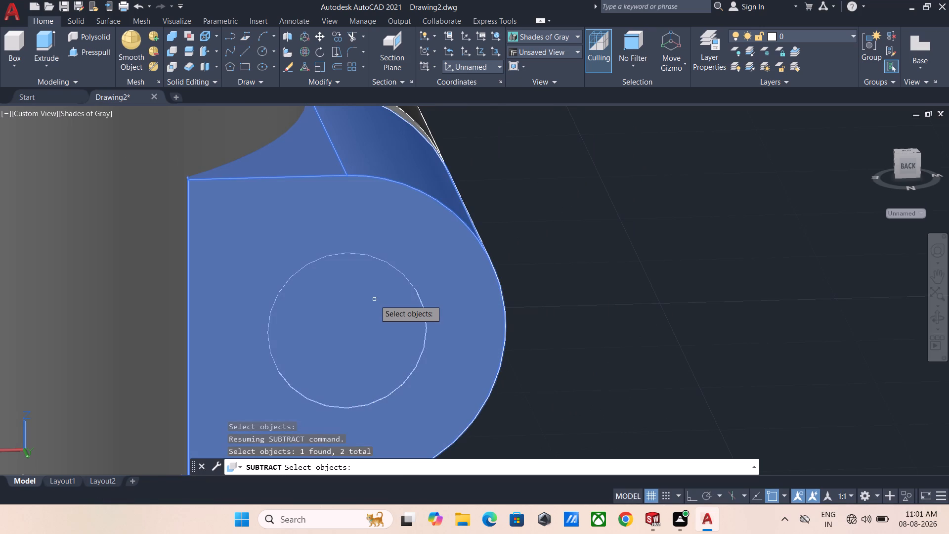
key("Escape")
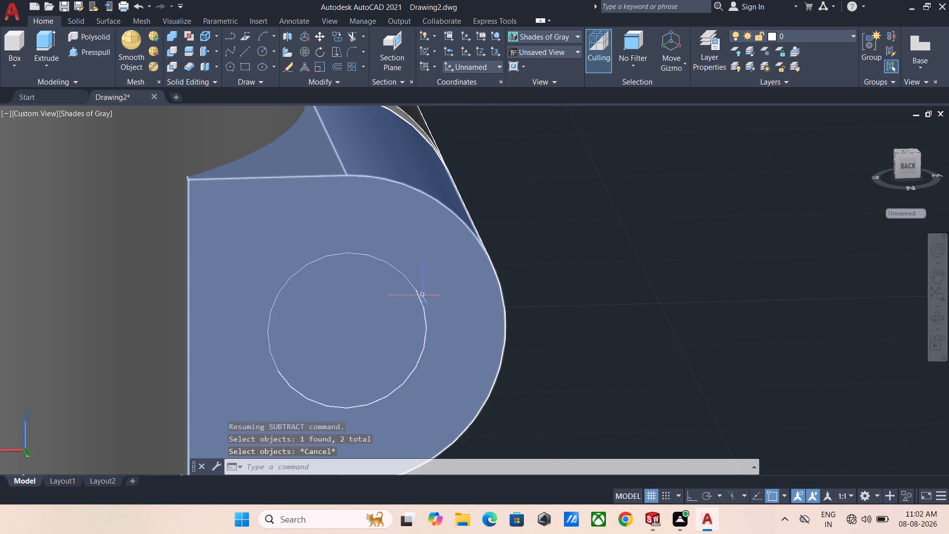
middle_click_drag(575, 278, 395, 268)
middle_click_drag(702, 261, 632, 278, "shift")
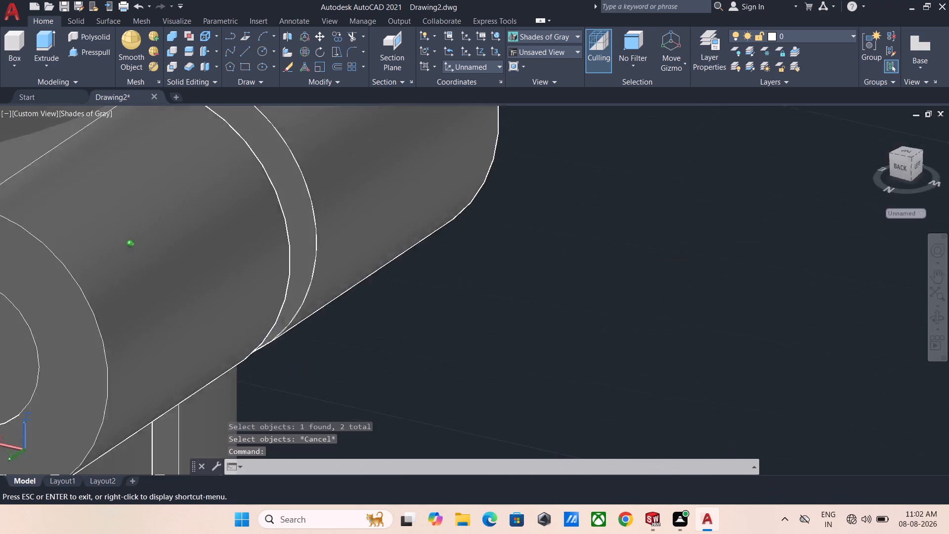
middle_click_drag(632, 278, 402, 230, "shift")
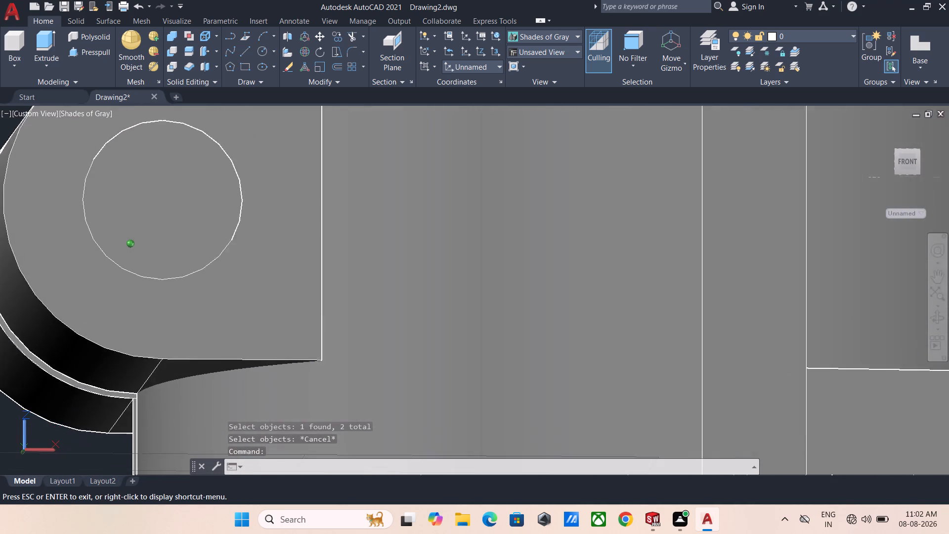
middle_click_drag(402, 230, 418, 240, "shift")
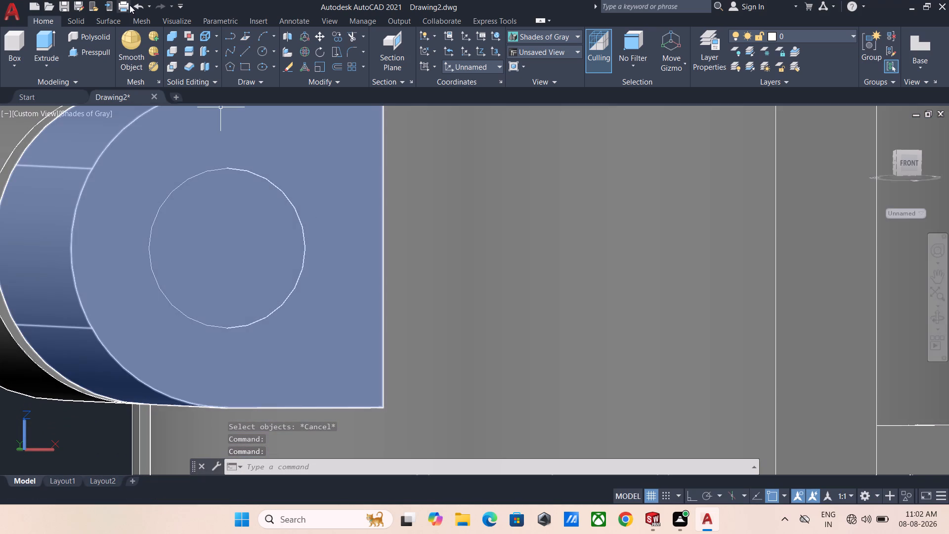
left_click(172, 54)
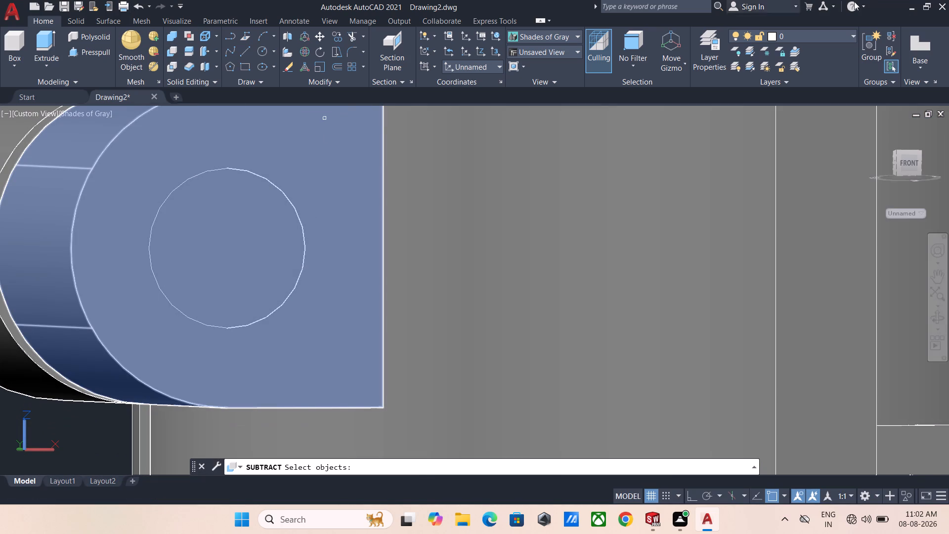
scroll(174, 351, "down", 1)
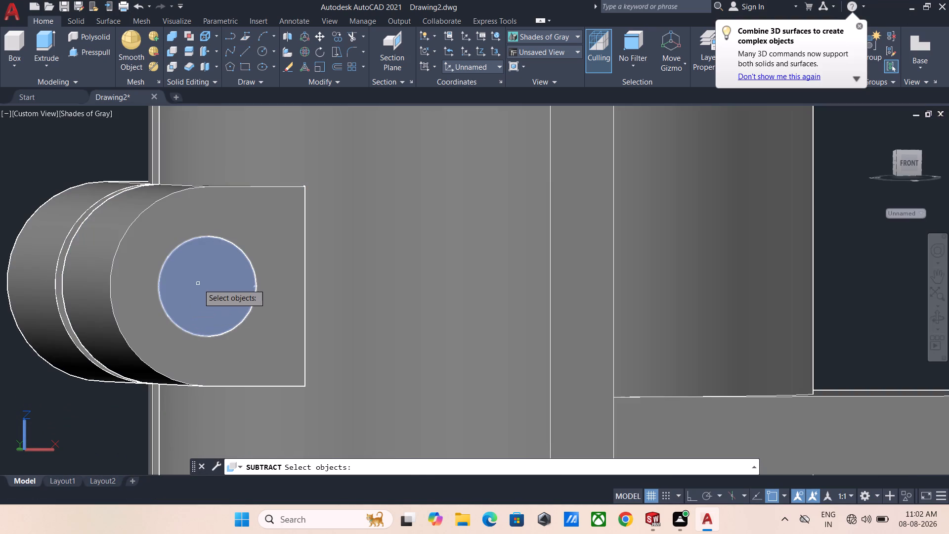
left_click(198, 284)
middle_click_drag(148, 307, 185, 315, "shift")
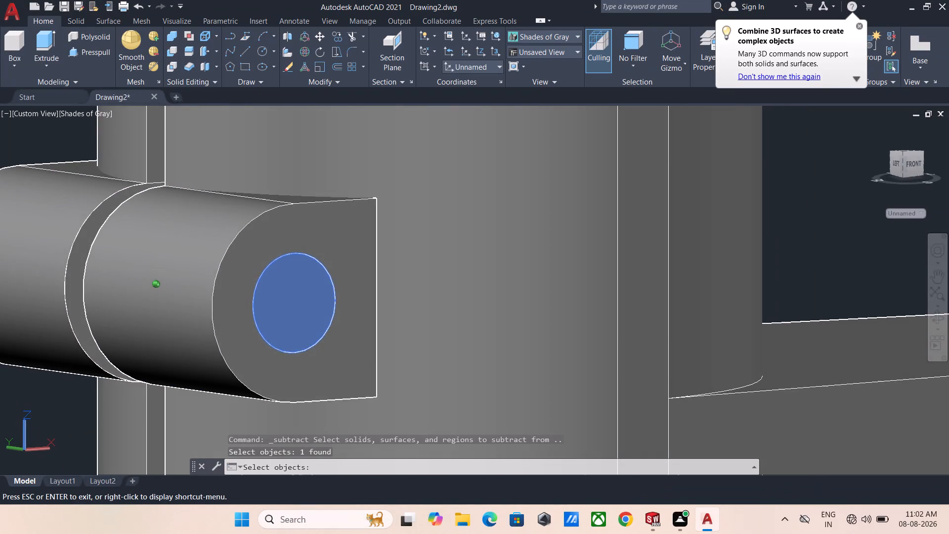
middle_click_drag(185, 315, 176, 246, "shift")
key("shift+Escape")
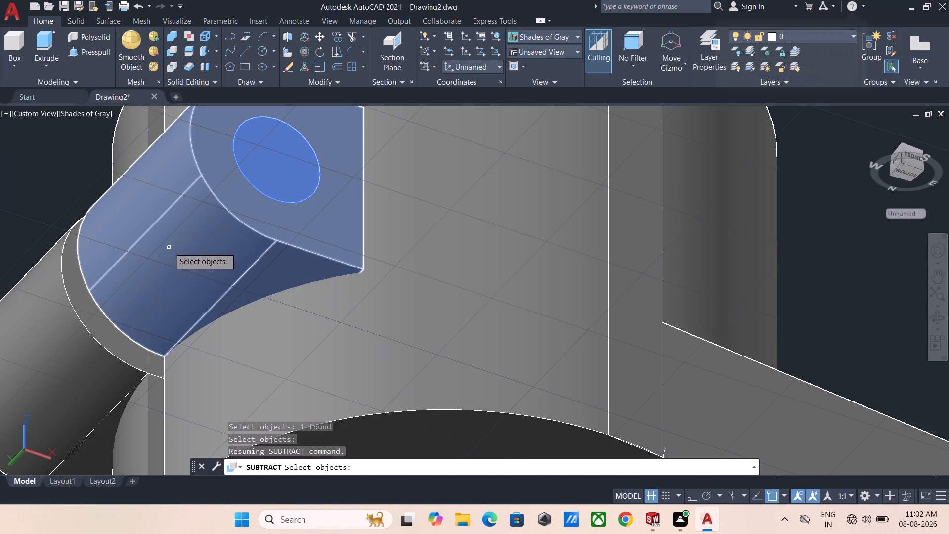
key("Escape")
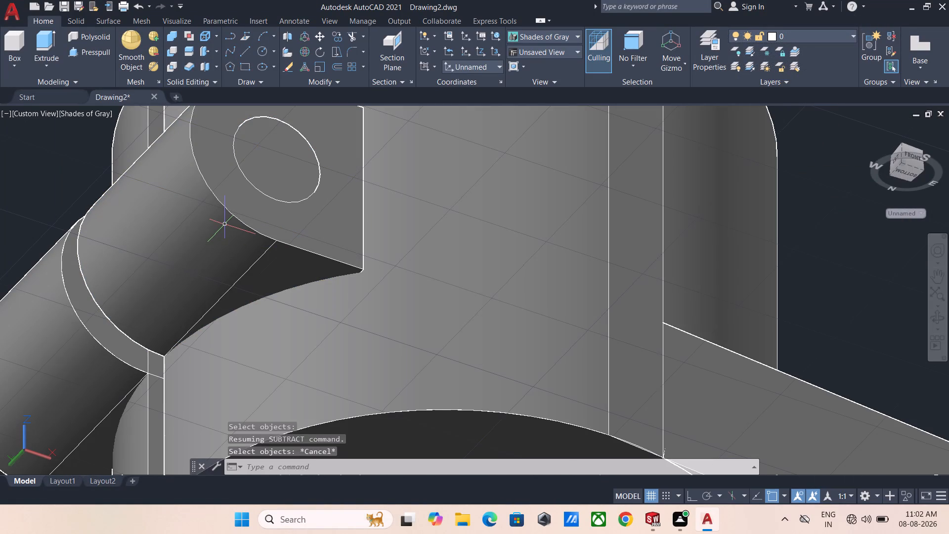
Subtract the front and rear hole cylinders from the slit hub and its two D-shaped lugs.
scroll(225, 224, "down", 2)
middle_click_drag(222, 233, 224, 236, "shift")
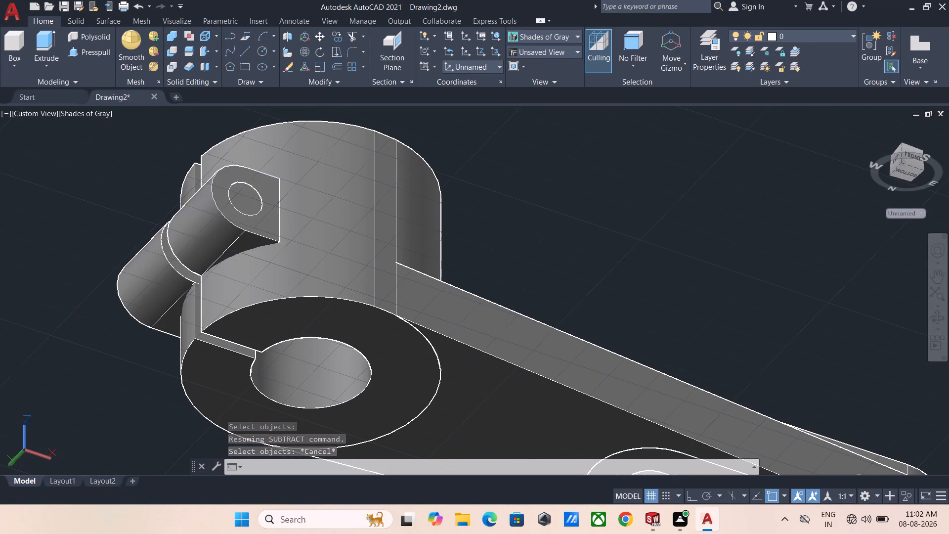
middle_click_drag(224, 236, 227, 255, "shift")
middle_click_drag(227, 250, 246, 324, "shift")
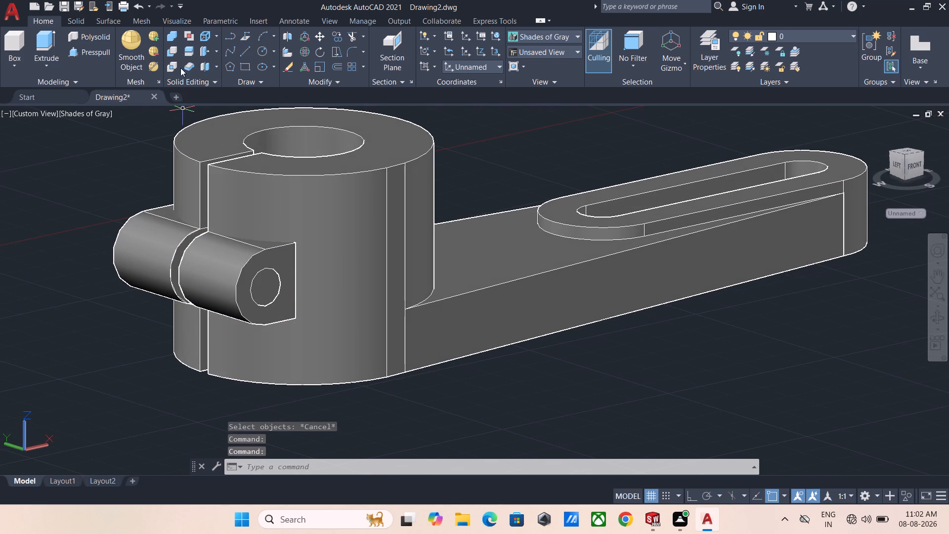
left_click(170, 53)
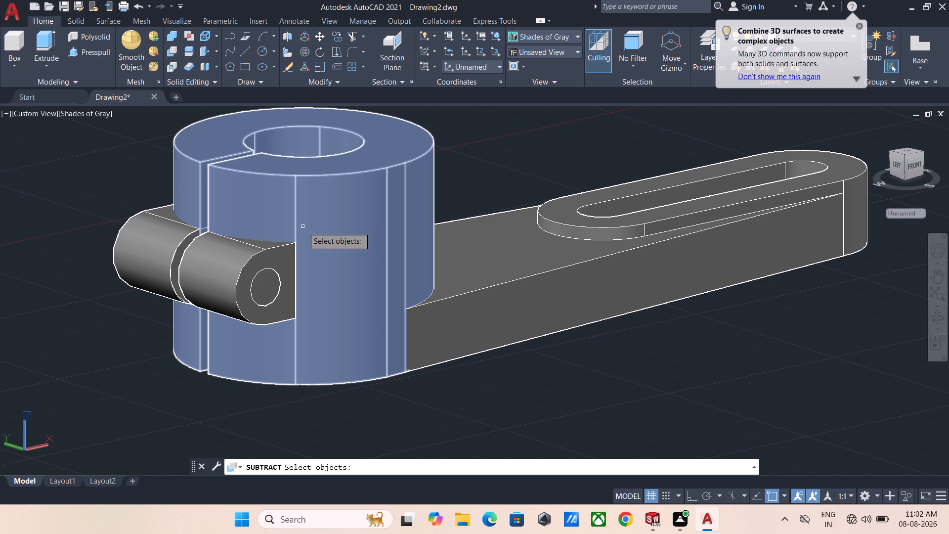
left_click(282, 197)
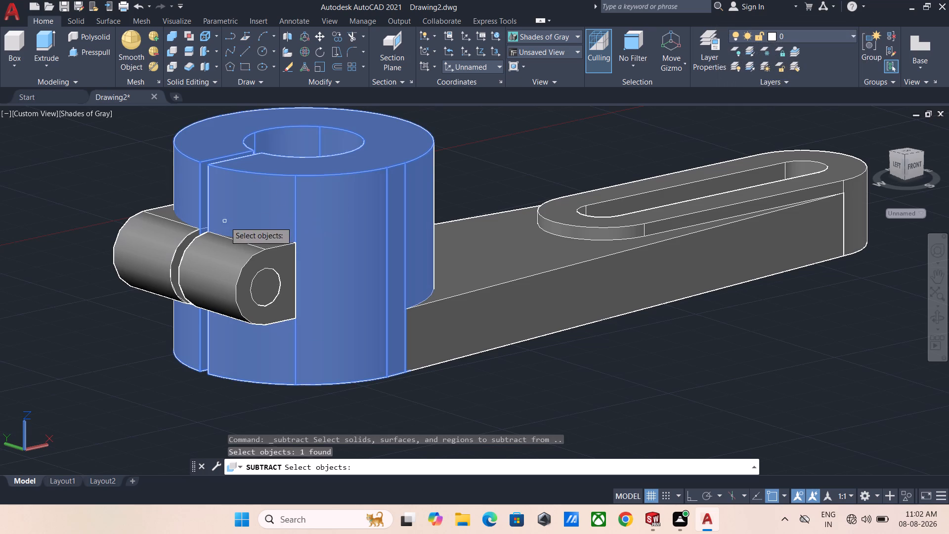
left_click(144, 229)
left_click(206, 267)
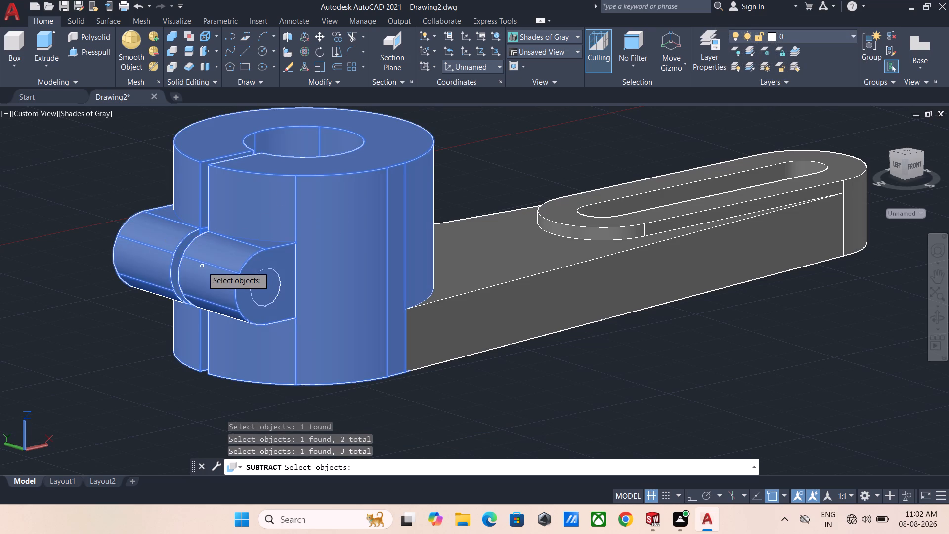
key("Return")
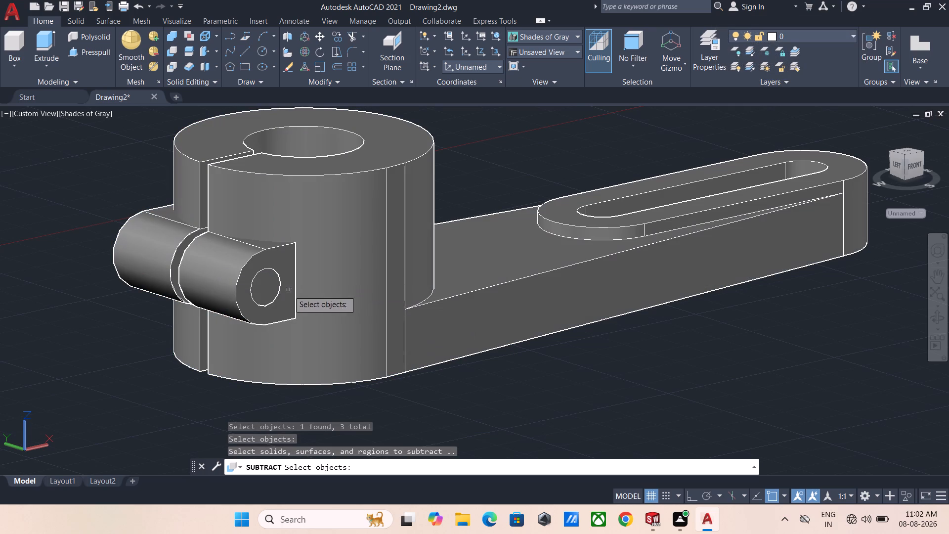
scroll(268, 300, "up", 4)
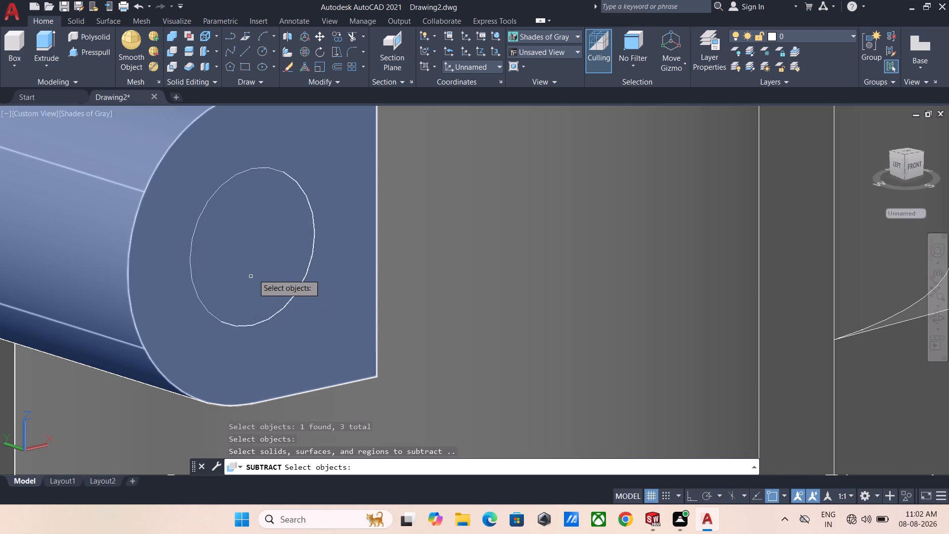
scroll(254, 266, "up", 2)
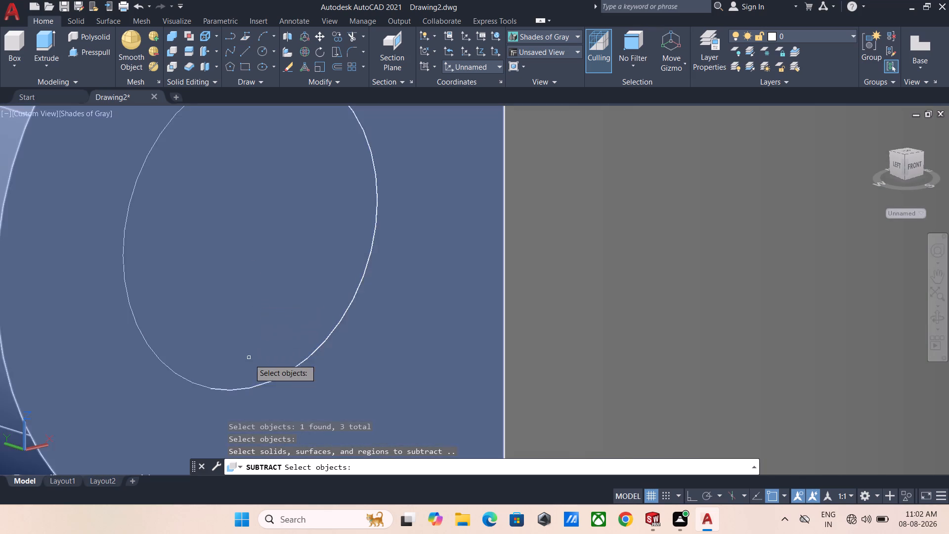
left_click(259, 384)
scroll(259, 381, "down", 2)
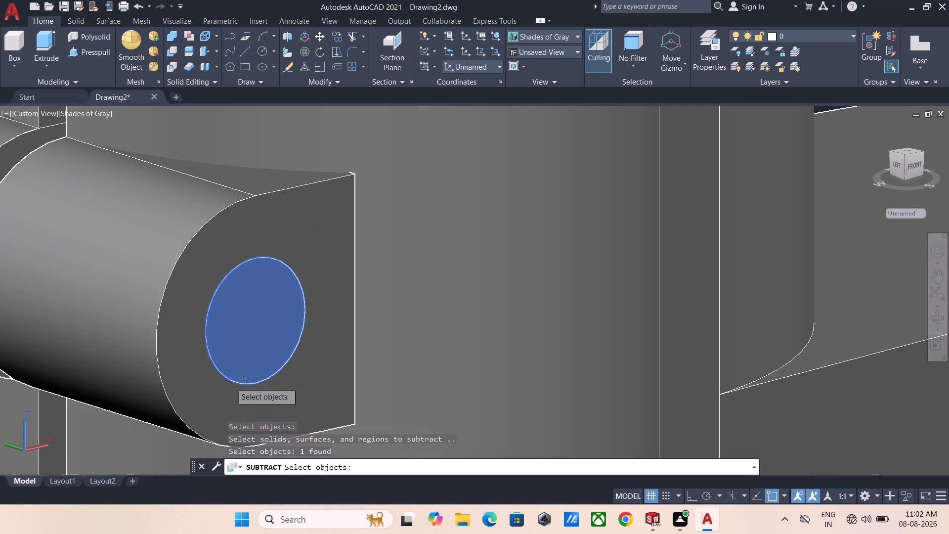
middle_click_drag(112, 370, 395, 415)
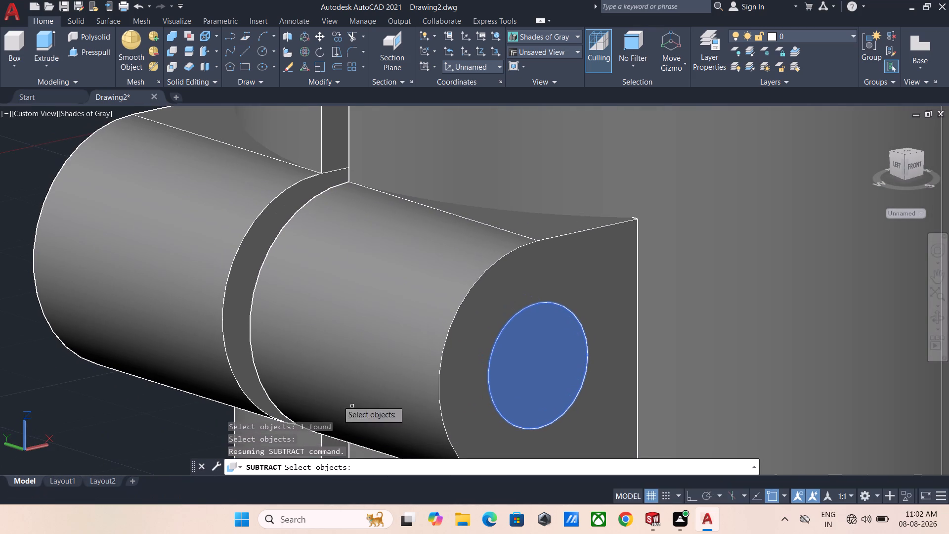
middle_click_drag(283, 384, 481, 354, "shift")
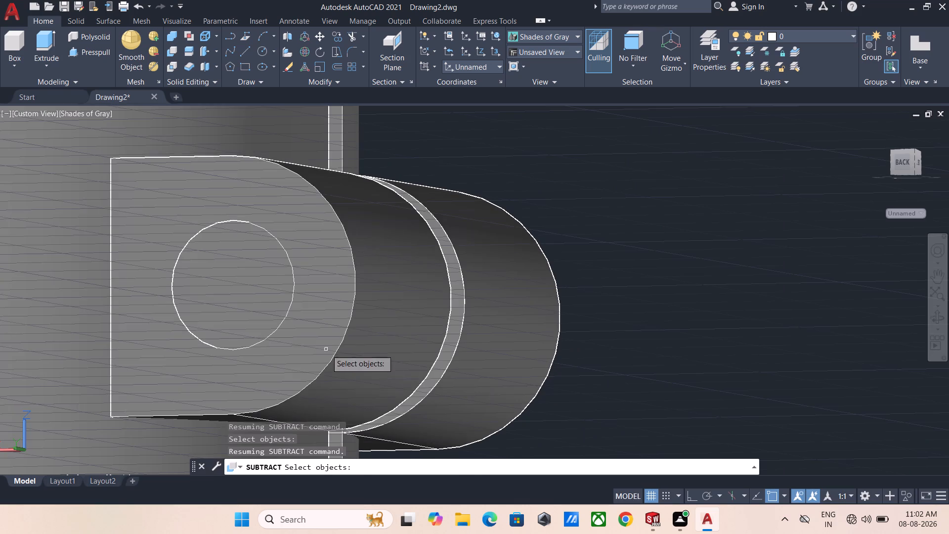
scroll(255, 285, "up", 2)
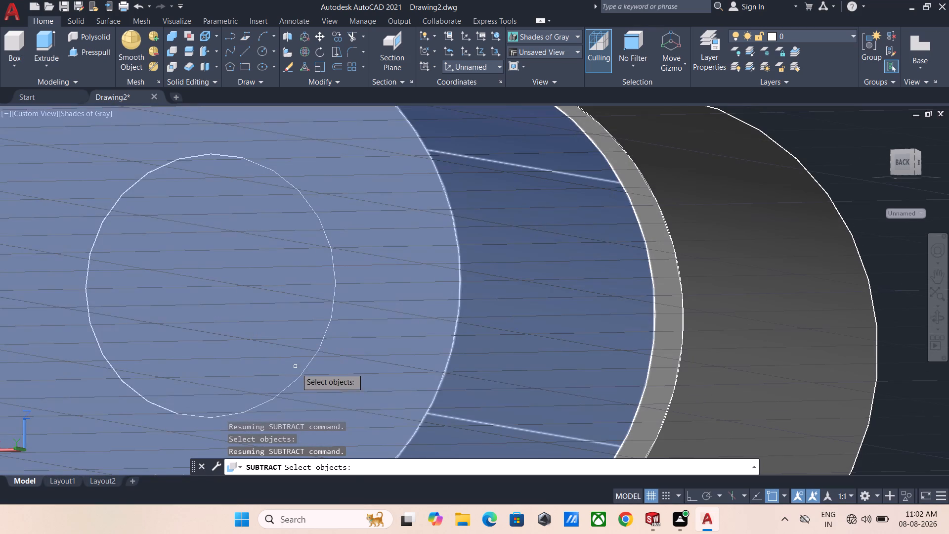
left_click(299, 371)
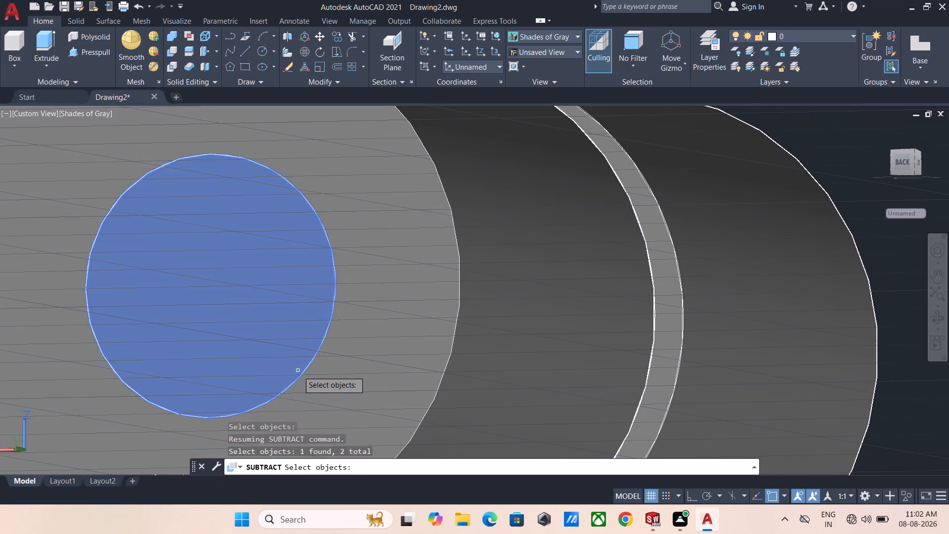
key("Return")
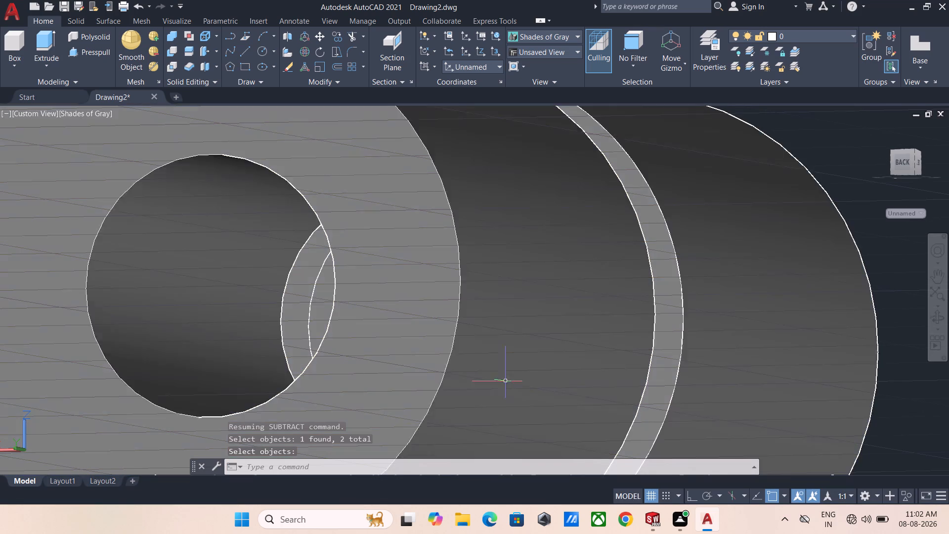
Examine the lug holes up close, then inspect the whole lever in the SW Isometric view.
middle_click_drag(458, 433, 257, 410, "shift")
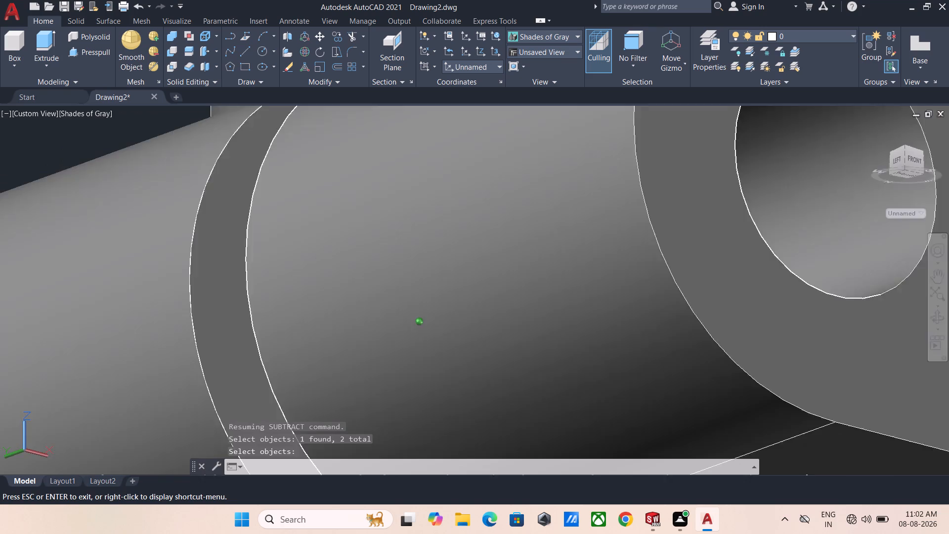
middle_click_drag(257, 410, 235, 439, "shift")
scroll(236, 434, "down", 1, "shift")
scroll(292, 404, "down", 1, "shift")
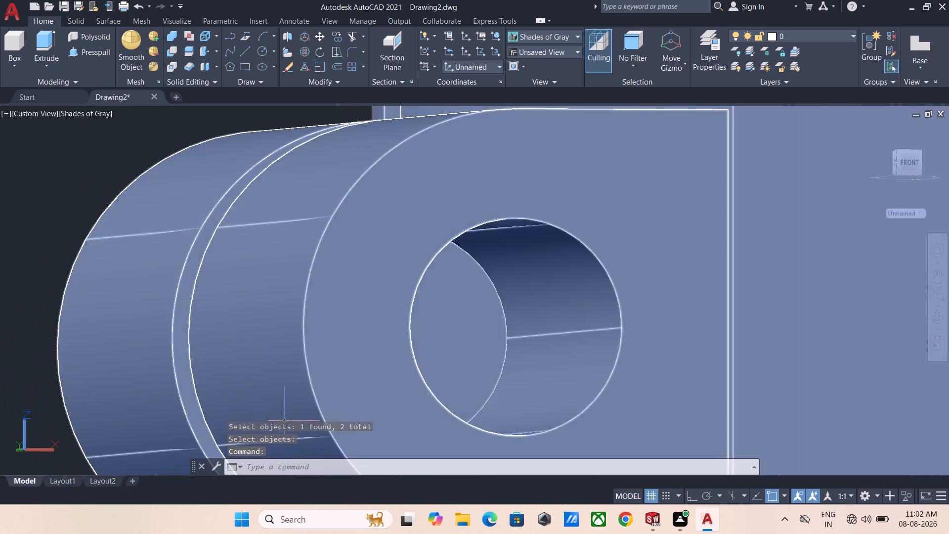
scroll(327, 392, "down", 3)
scroll(513, 354, "down", 1)
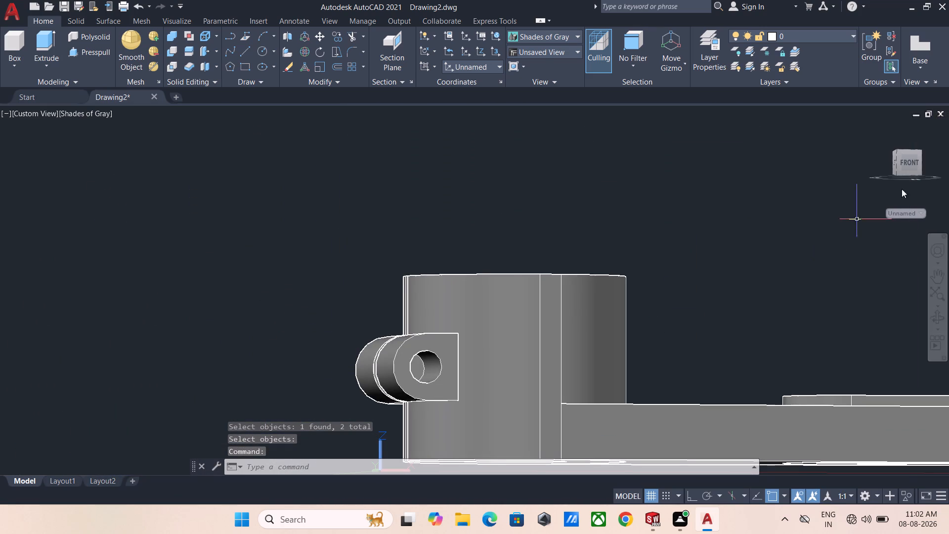
left_click(899, 151)
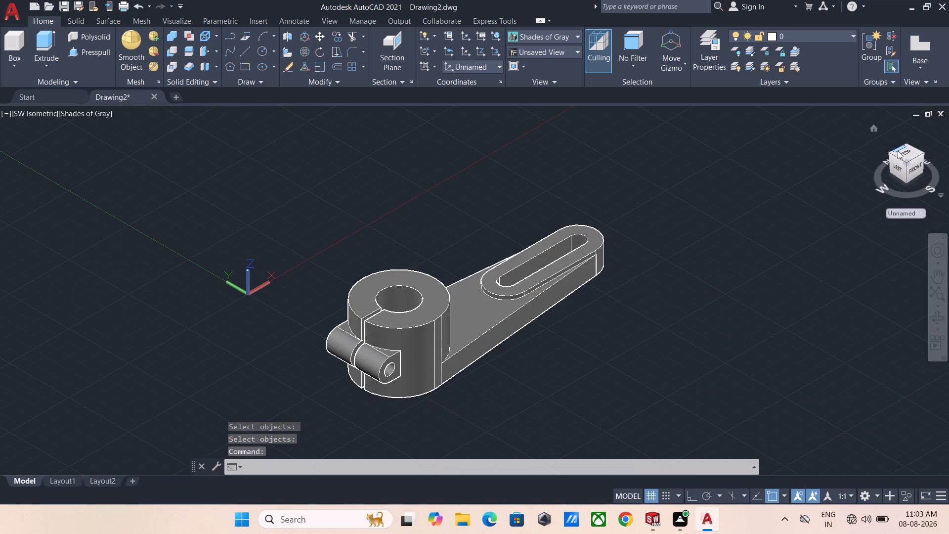
scroll(614, 309, "up", 2)
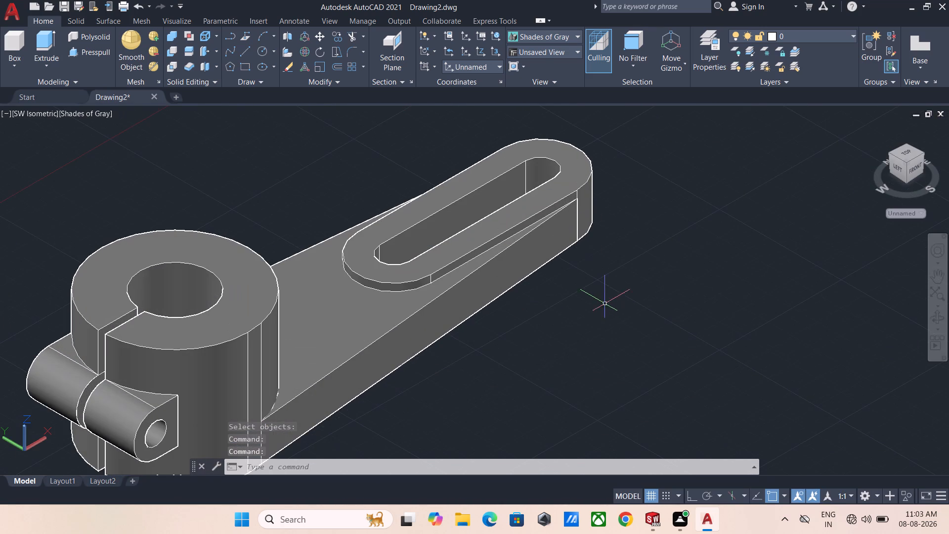
scroll(281, 407, "up", 3)
middle_click_drag(299, 386, 335, 384)
scroll(332, 384, "down", 1)
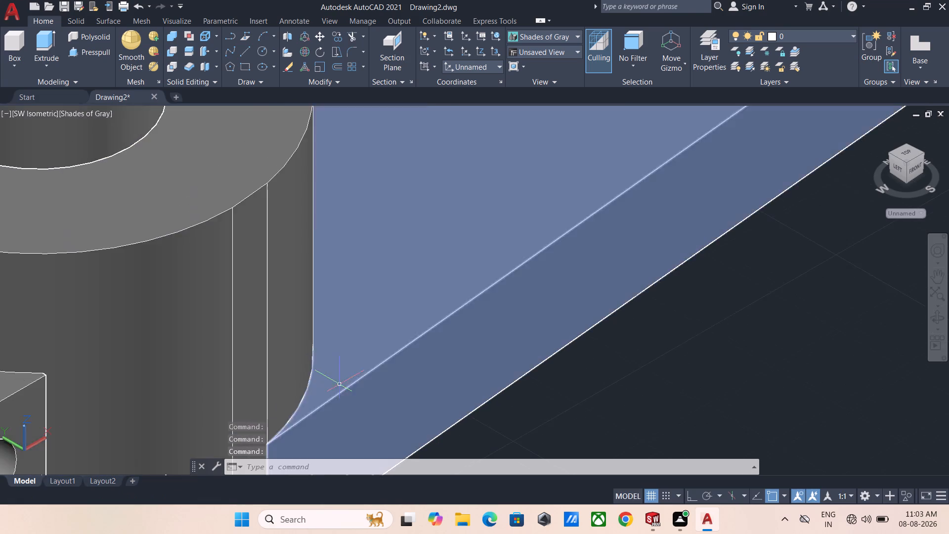
scroll(340, 385, "down", 2)
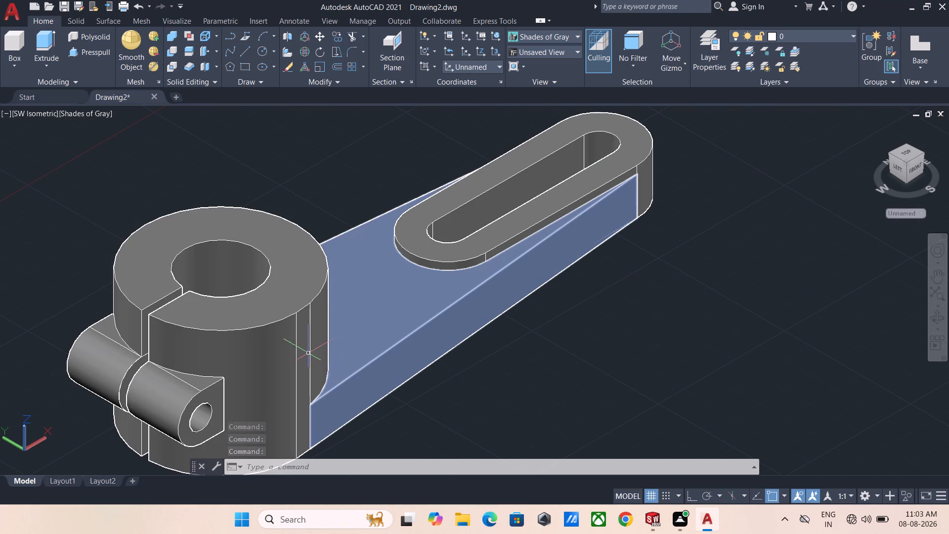
middle_click_drag(299, 354, 464, 306)
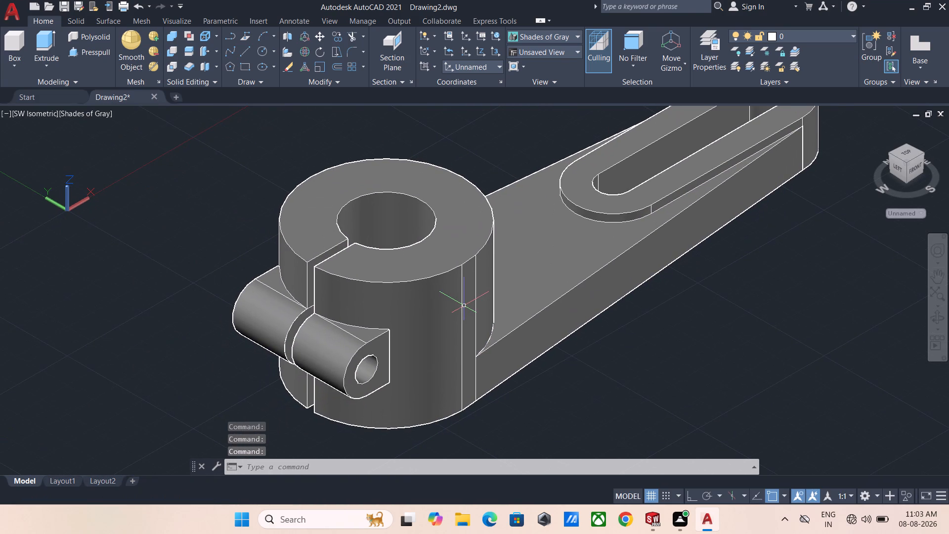
scroll(616, 331, "down", 2)
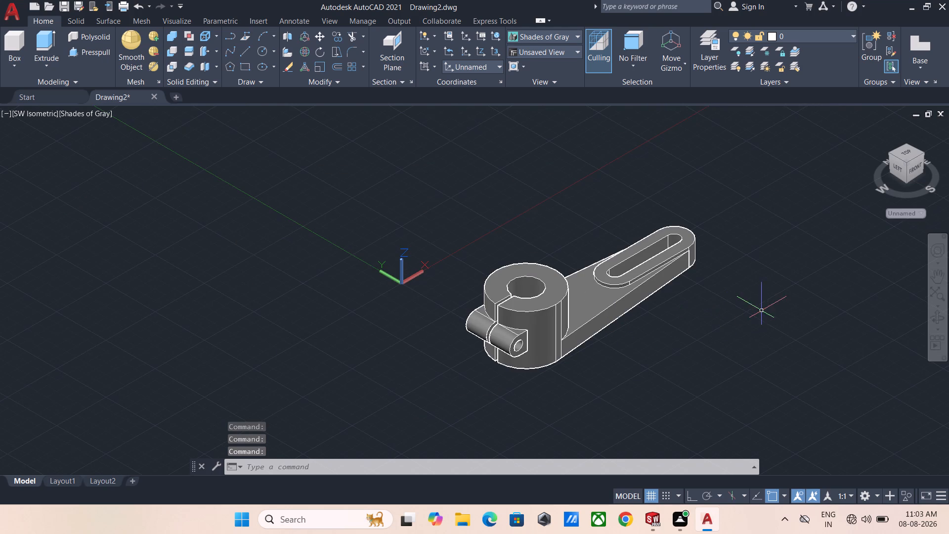
Union the slot boss, the tapered arm and the hub with its lugs into one solid.
key("u")
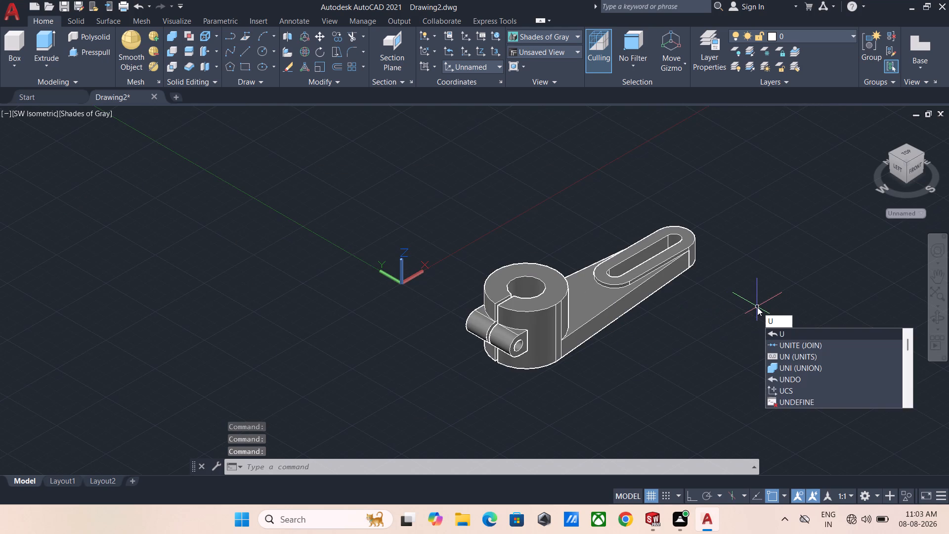
key("v")
key("BackSpace")
key("n")
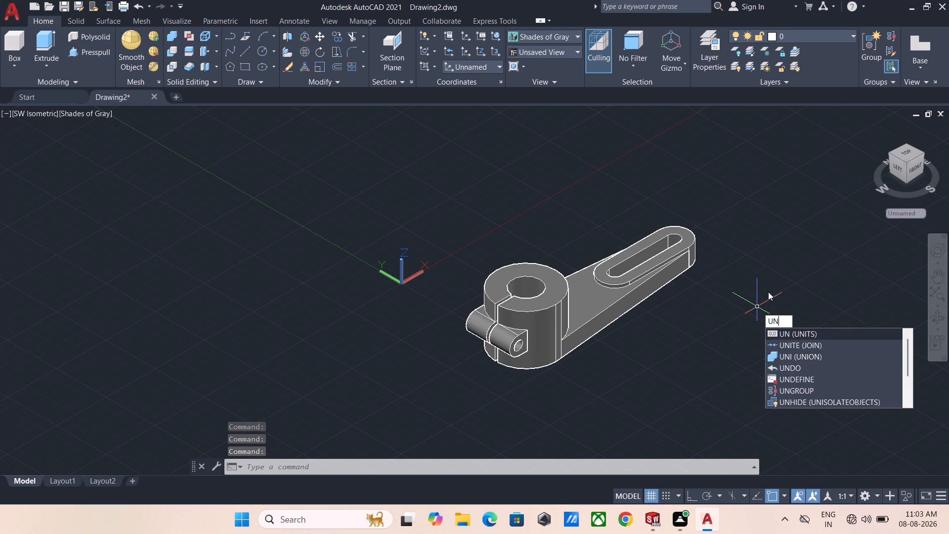
type("io")
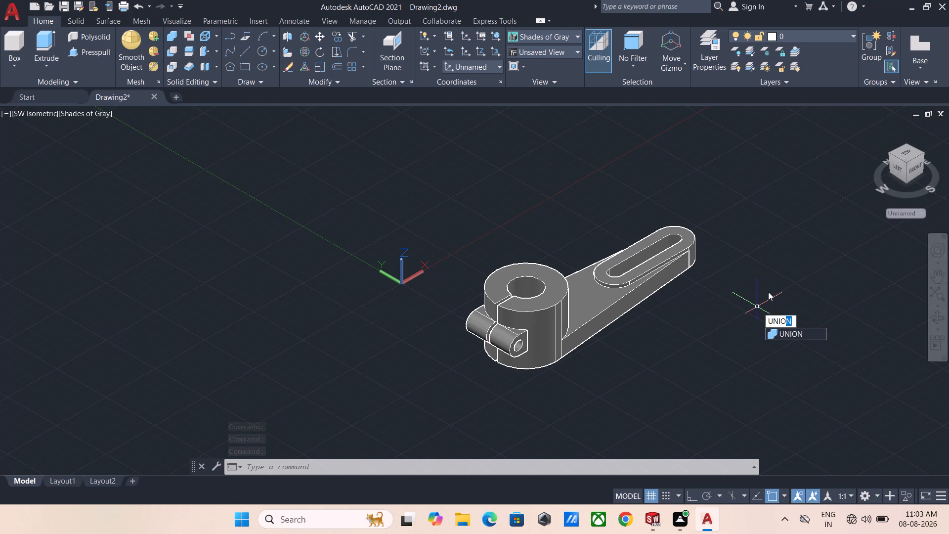
left_click(803, 332)
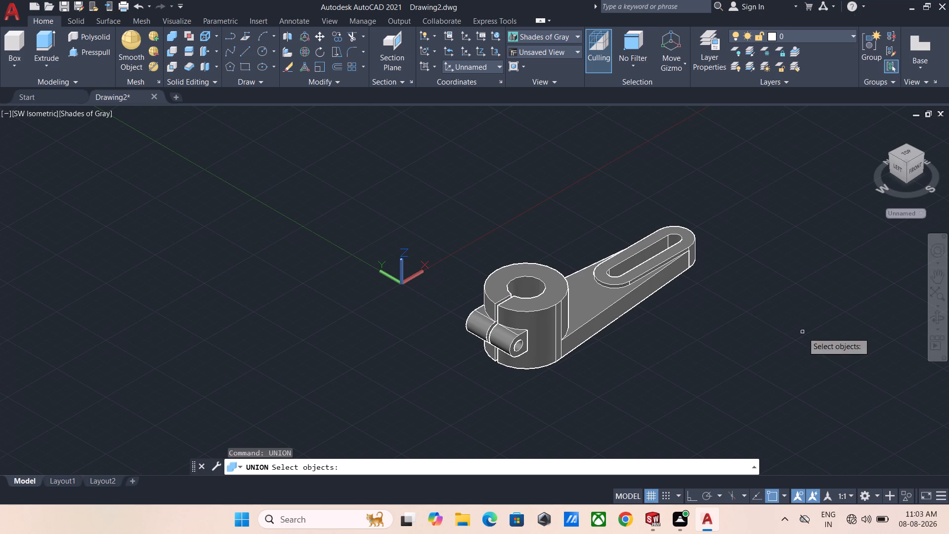
left_click(643, 264)
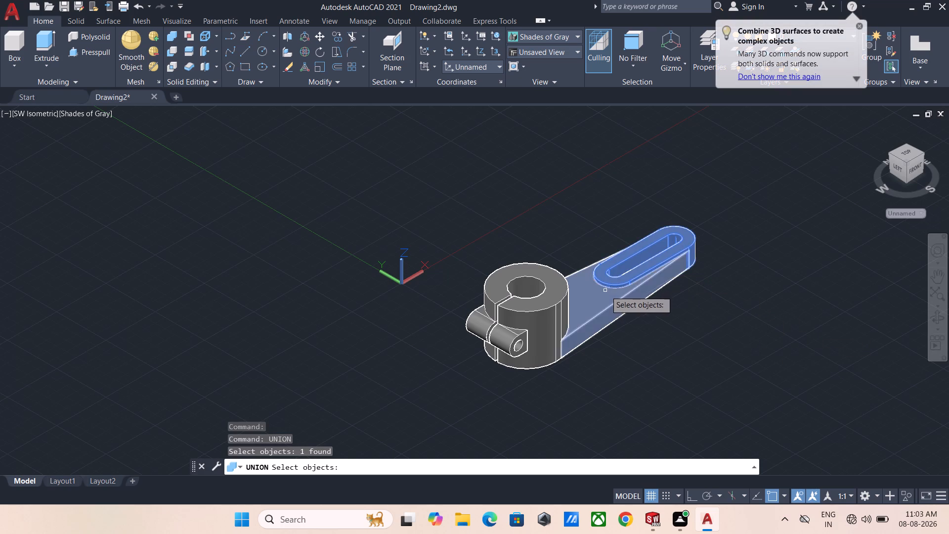
left_click(605, 291)
left_click(533, 308)
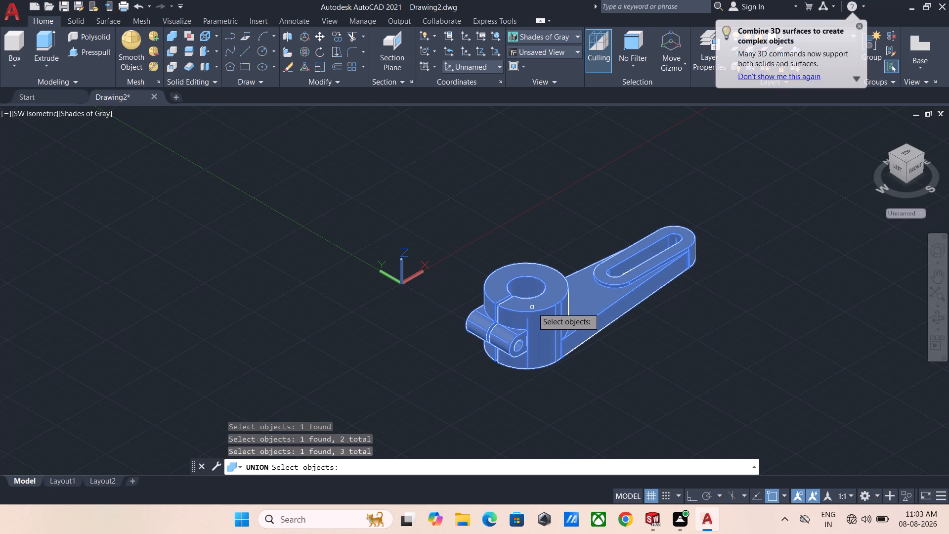
key("Return")
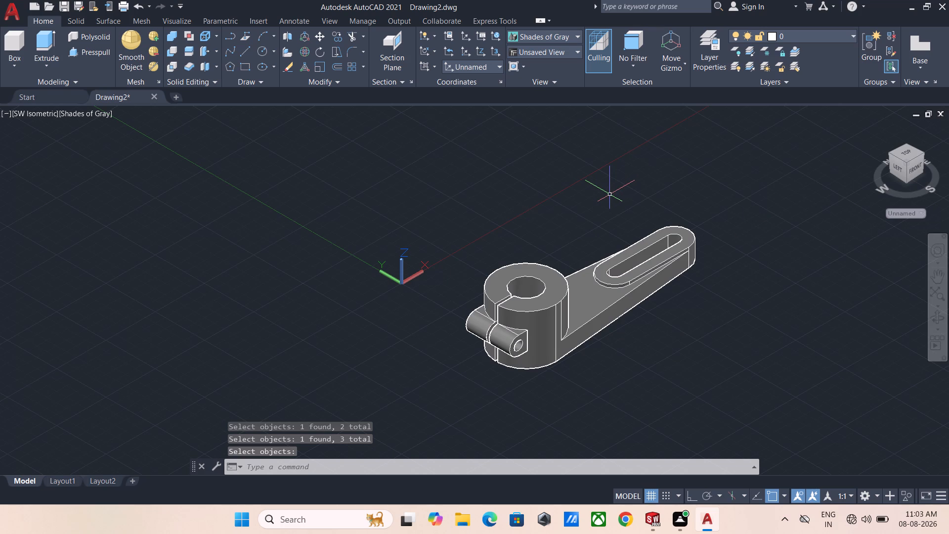
Switch to Layout1 and delete its existing viewport from the sheet.
scroll(610, 195, "up", 1)
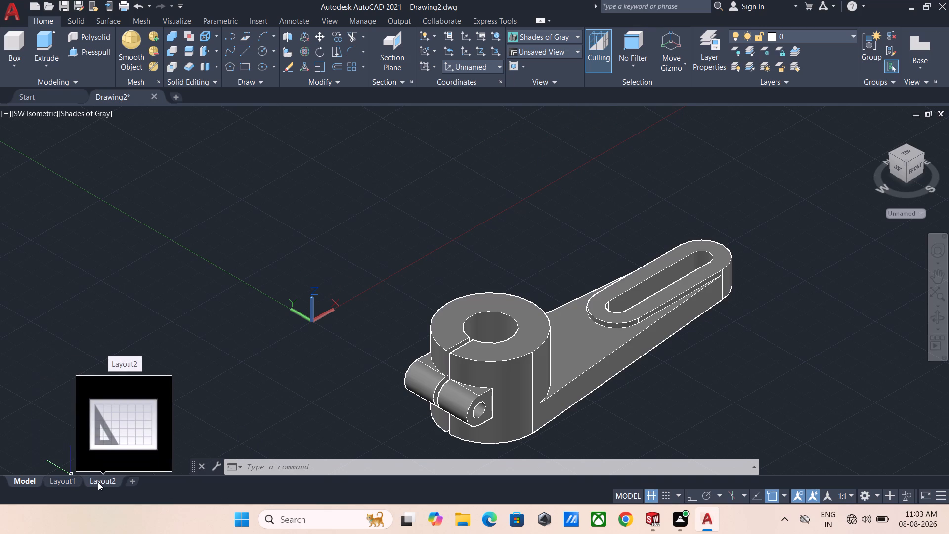
left_click(60, 482)
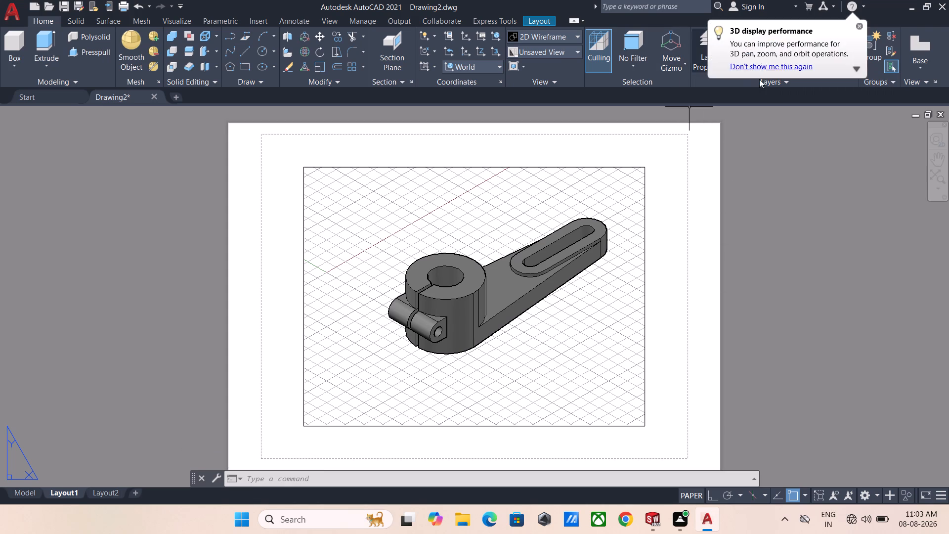
left_click(555, 318)
left_click(572, 326)
left_click(675, 158)
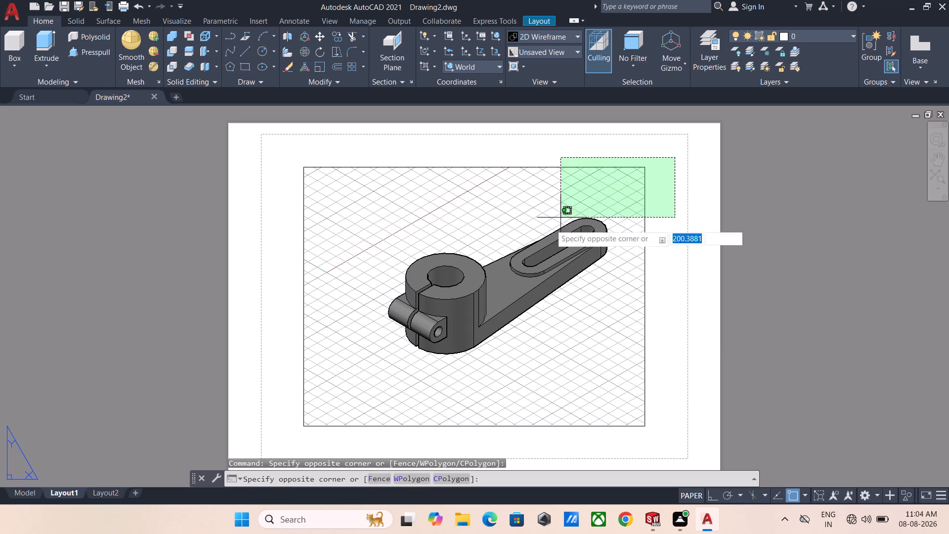
left_click(307, 409)
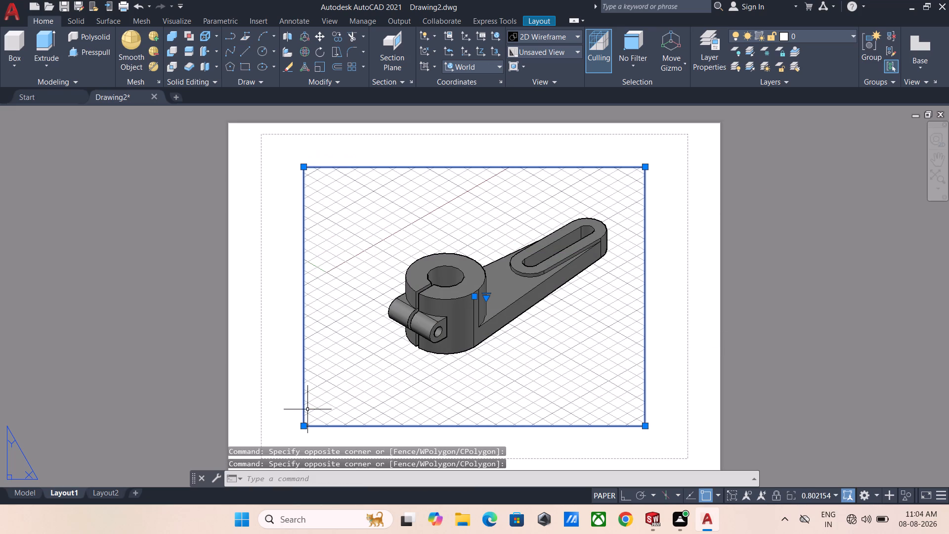
key("Delete")
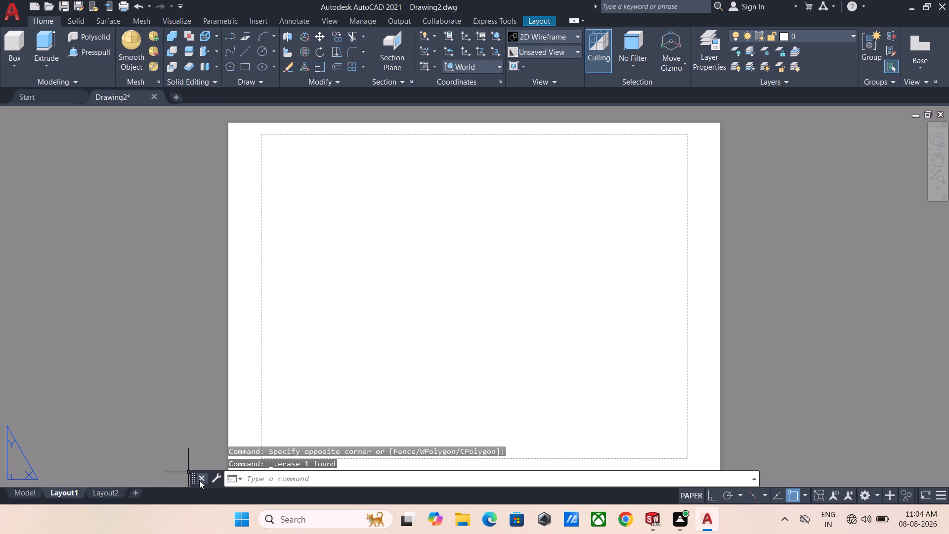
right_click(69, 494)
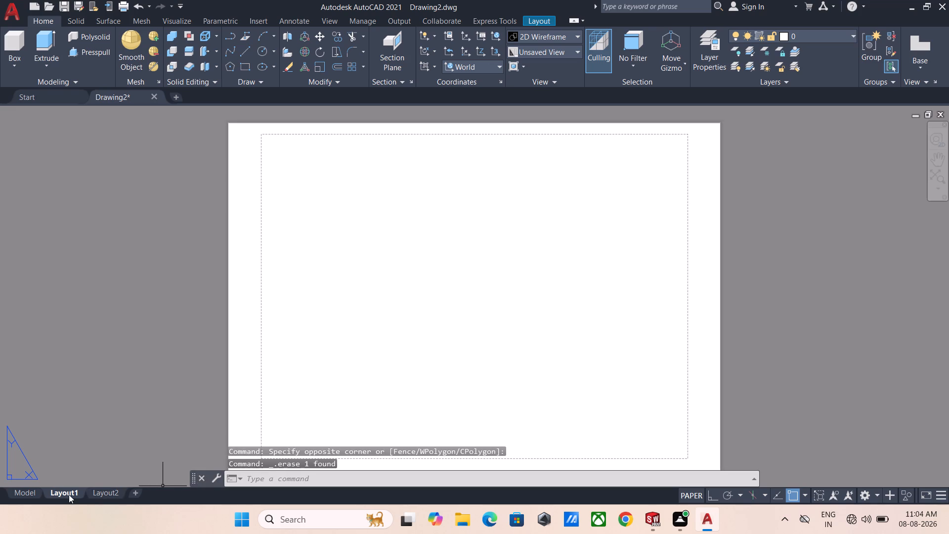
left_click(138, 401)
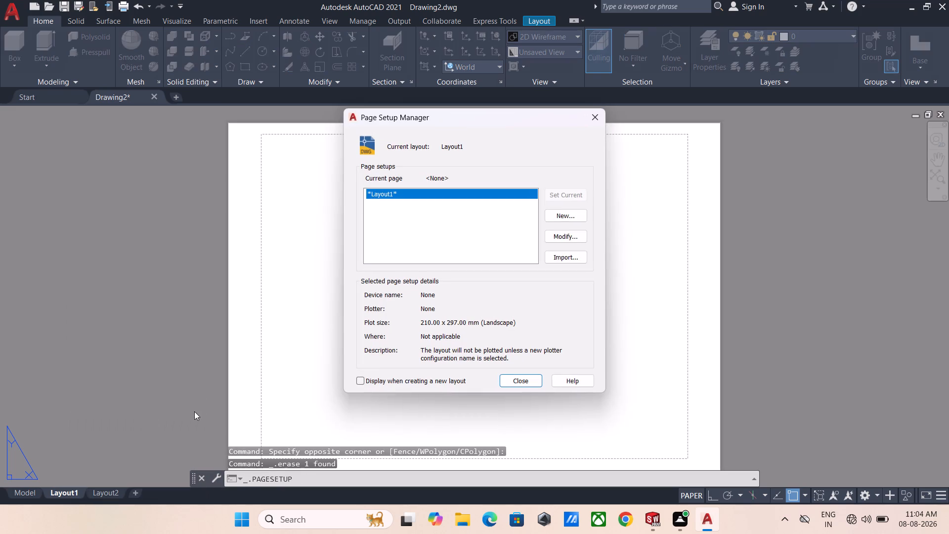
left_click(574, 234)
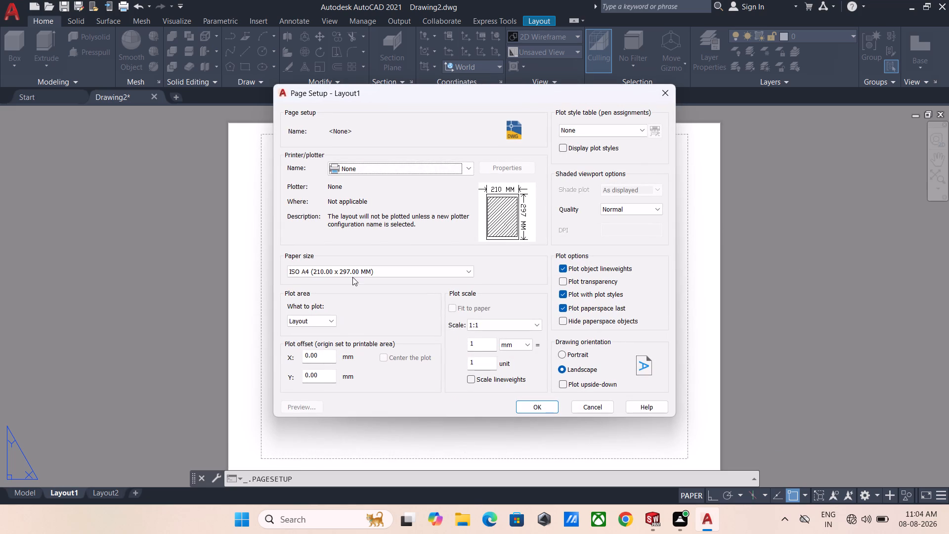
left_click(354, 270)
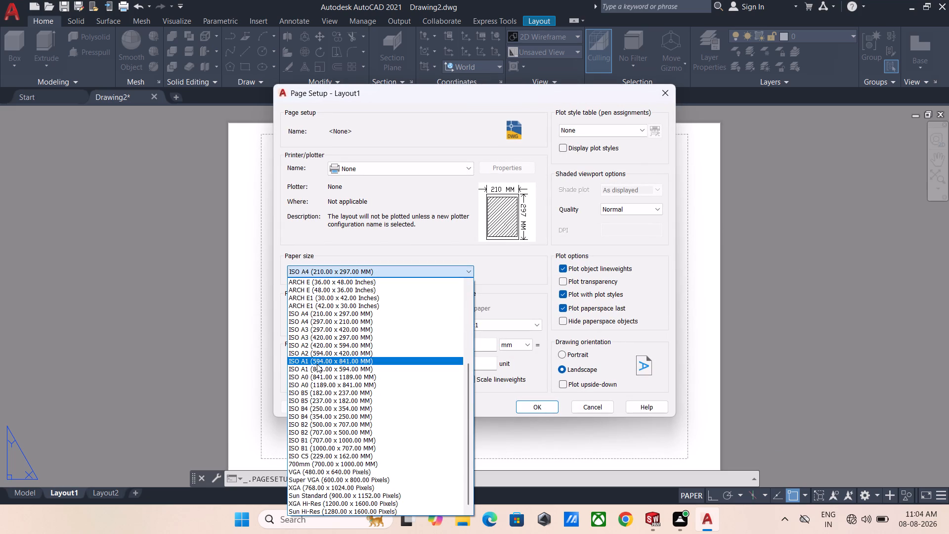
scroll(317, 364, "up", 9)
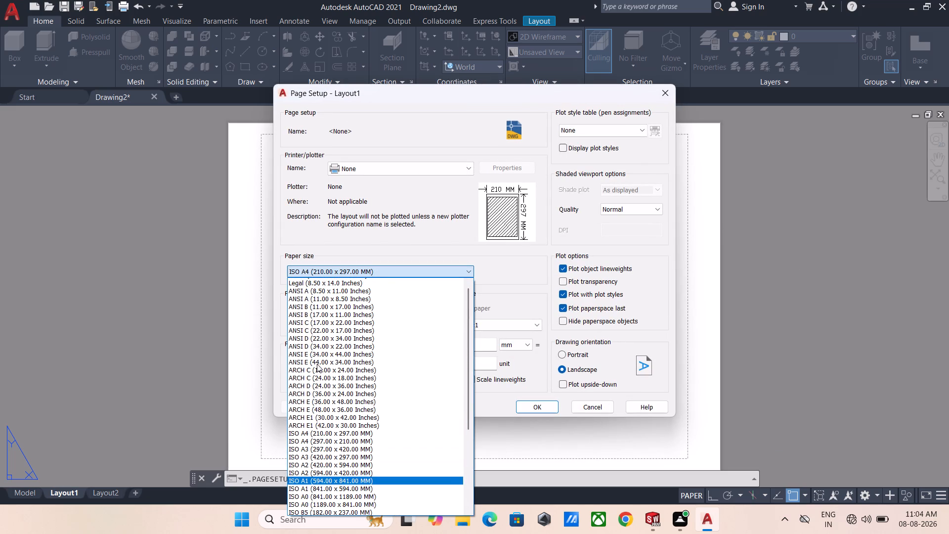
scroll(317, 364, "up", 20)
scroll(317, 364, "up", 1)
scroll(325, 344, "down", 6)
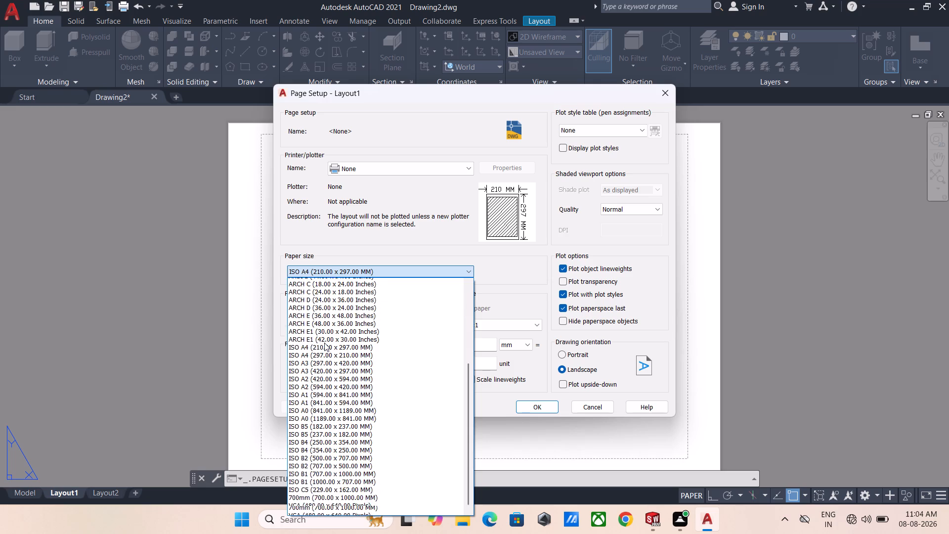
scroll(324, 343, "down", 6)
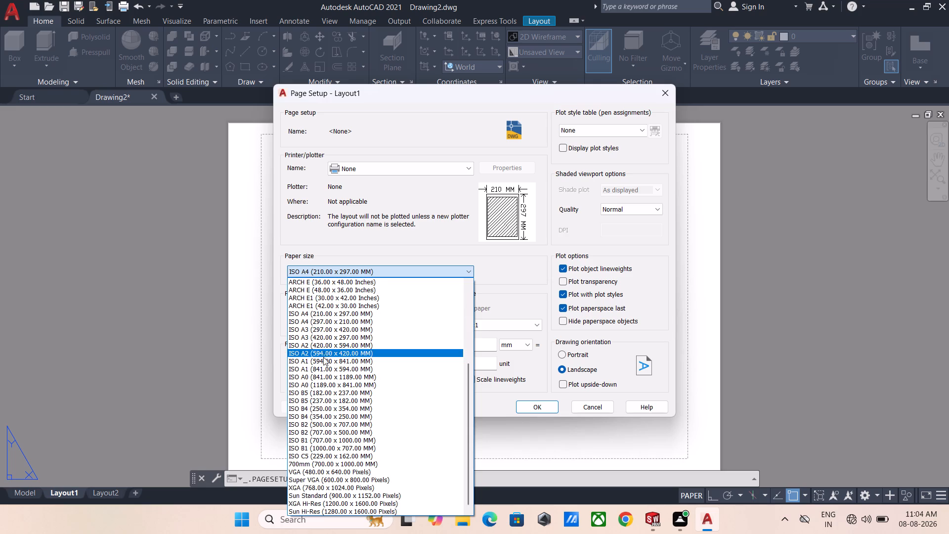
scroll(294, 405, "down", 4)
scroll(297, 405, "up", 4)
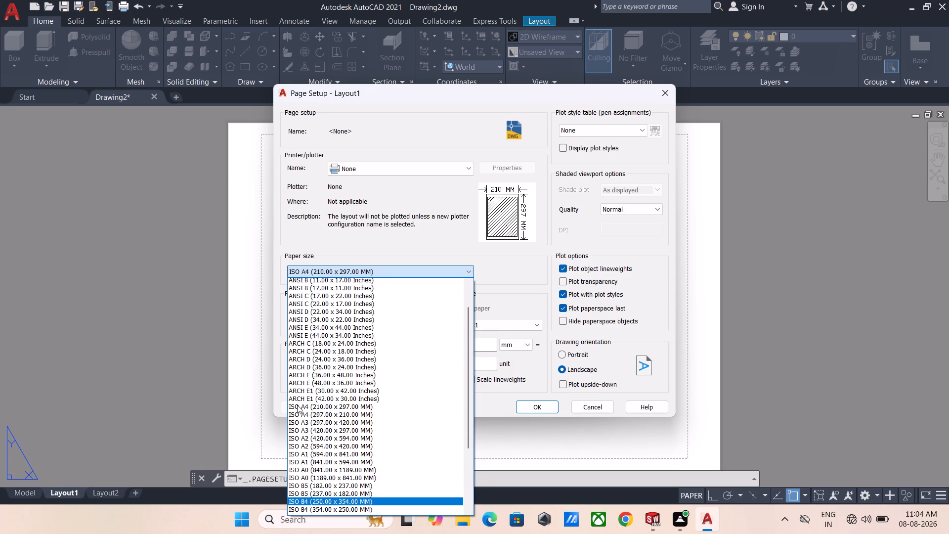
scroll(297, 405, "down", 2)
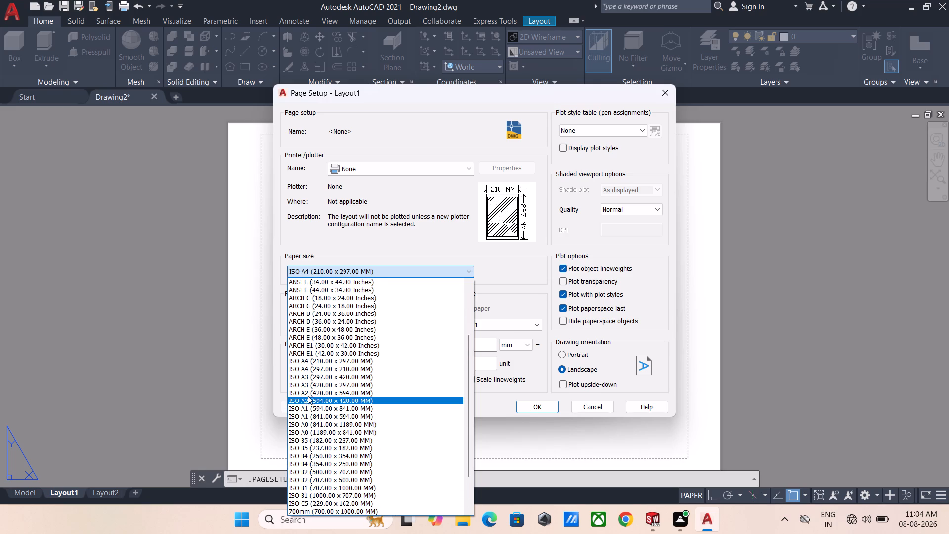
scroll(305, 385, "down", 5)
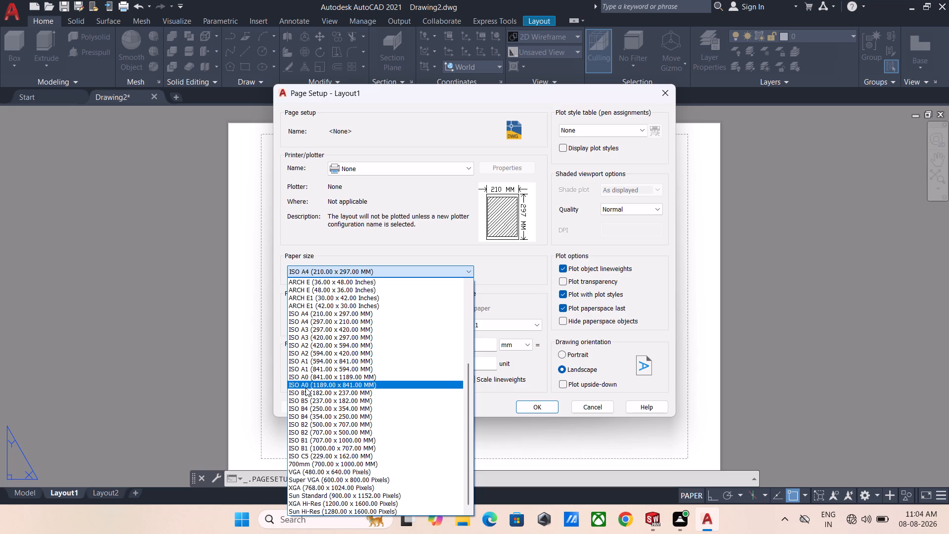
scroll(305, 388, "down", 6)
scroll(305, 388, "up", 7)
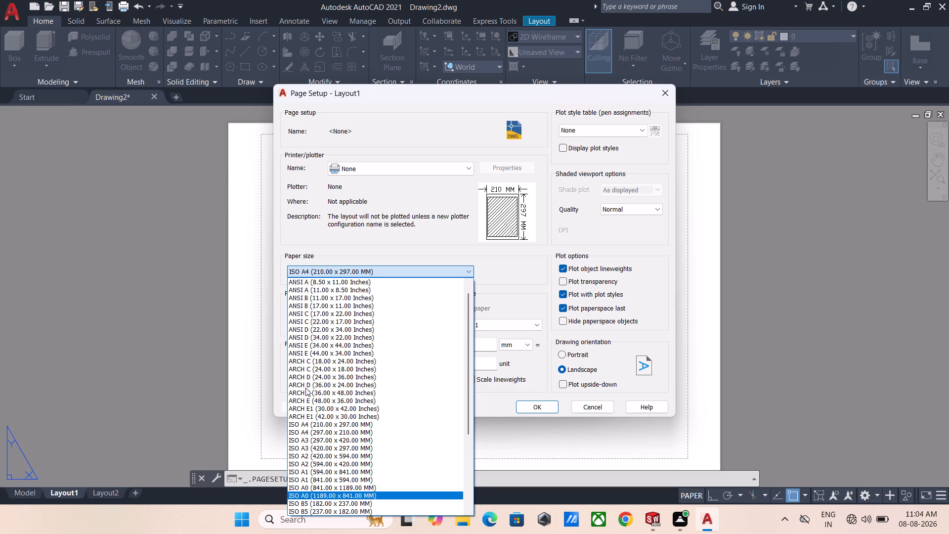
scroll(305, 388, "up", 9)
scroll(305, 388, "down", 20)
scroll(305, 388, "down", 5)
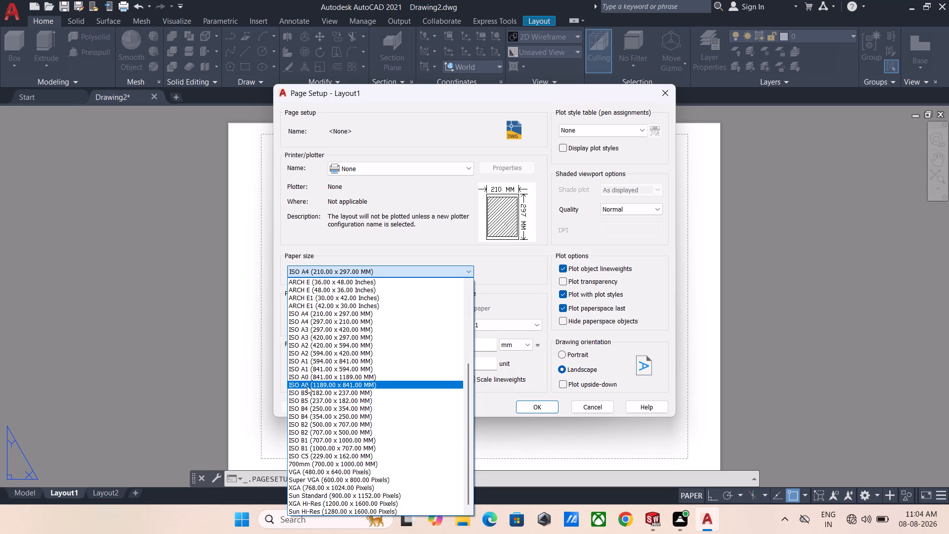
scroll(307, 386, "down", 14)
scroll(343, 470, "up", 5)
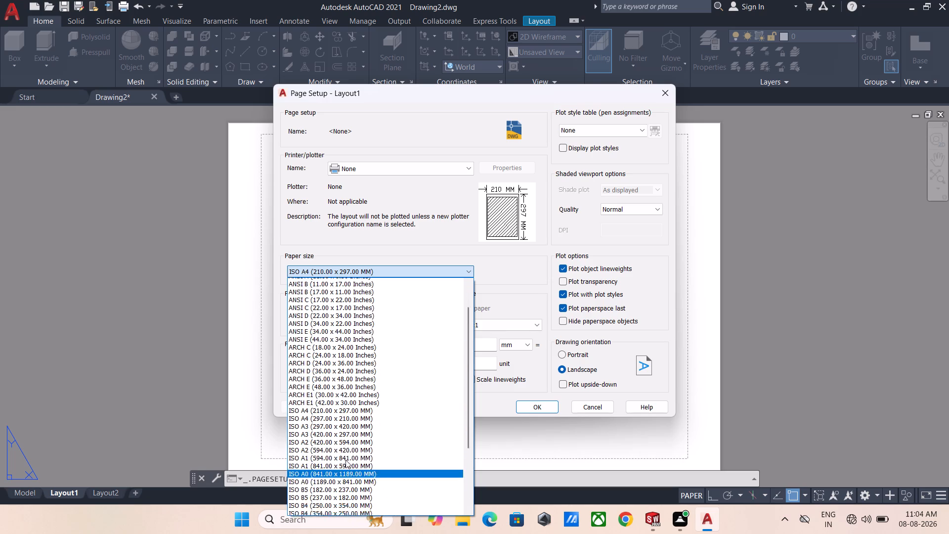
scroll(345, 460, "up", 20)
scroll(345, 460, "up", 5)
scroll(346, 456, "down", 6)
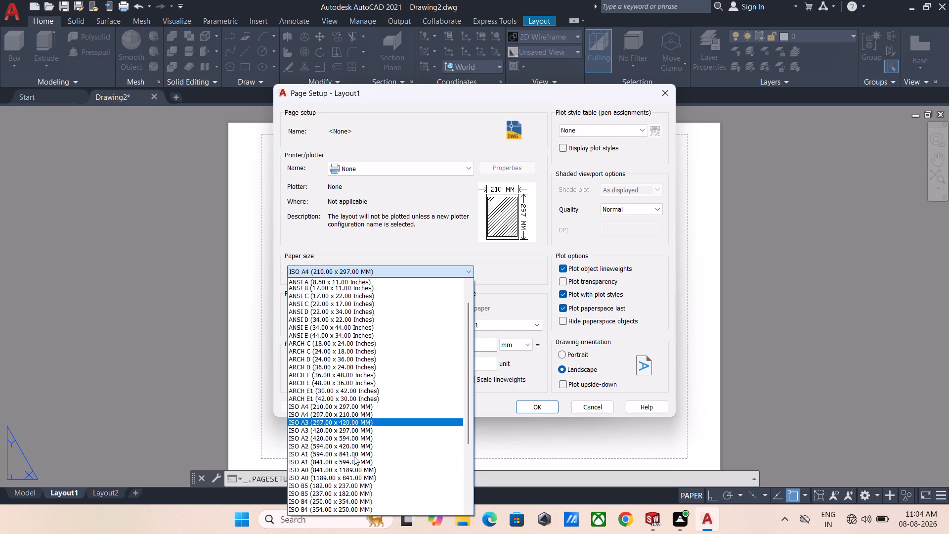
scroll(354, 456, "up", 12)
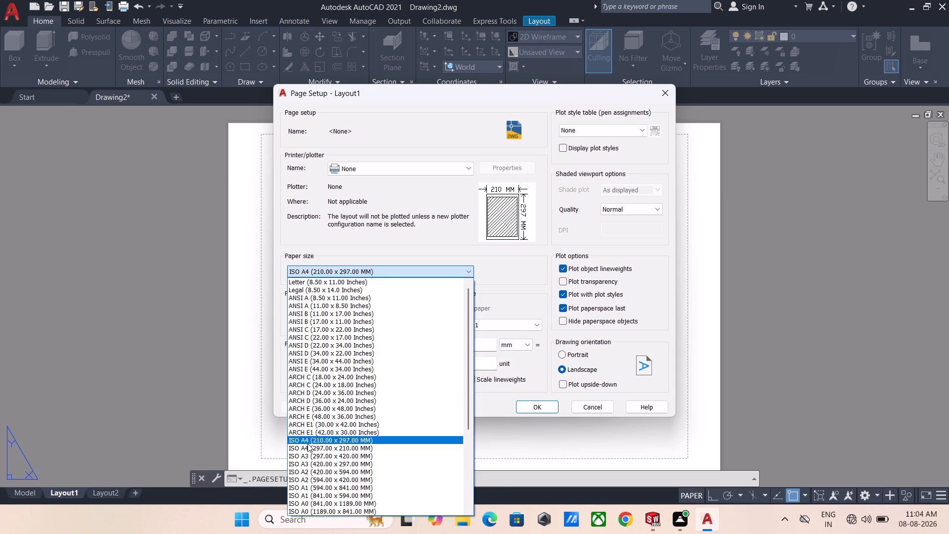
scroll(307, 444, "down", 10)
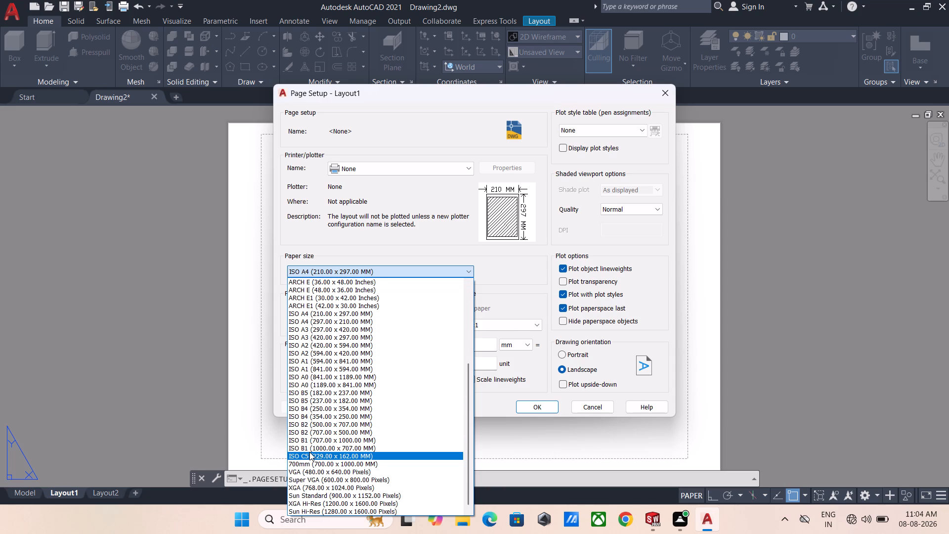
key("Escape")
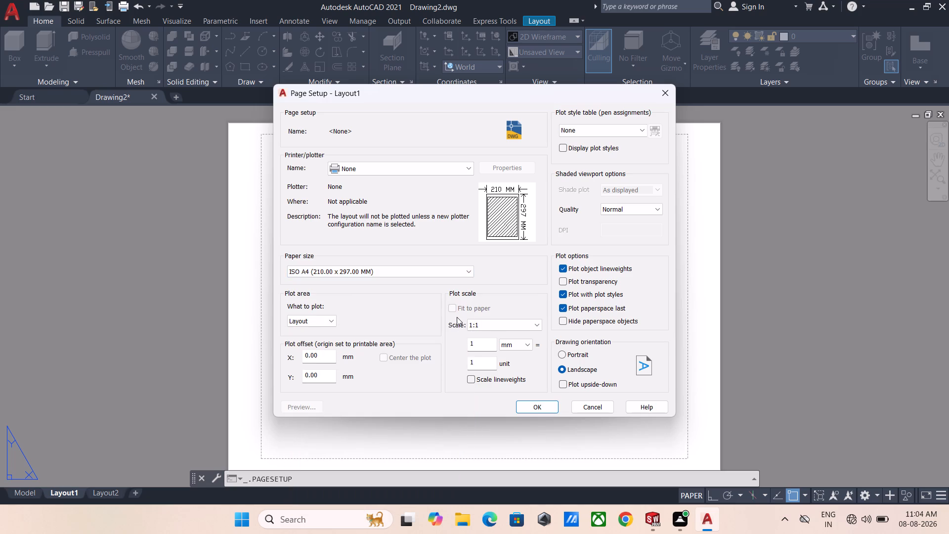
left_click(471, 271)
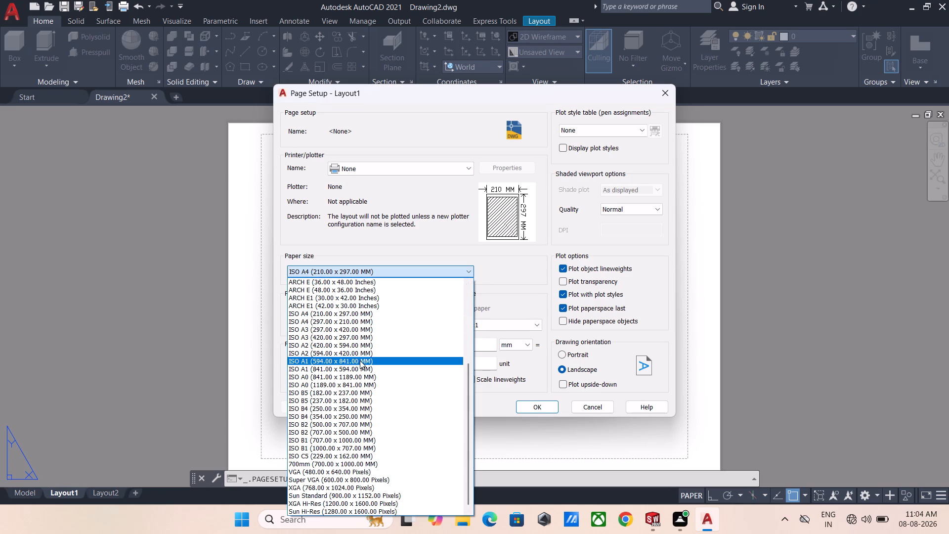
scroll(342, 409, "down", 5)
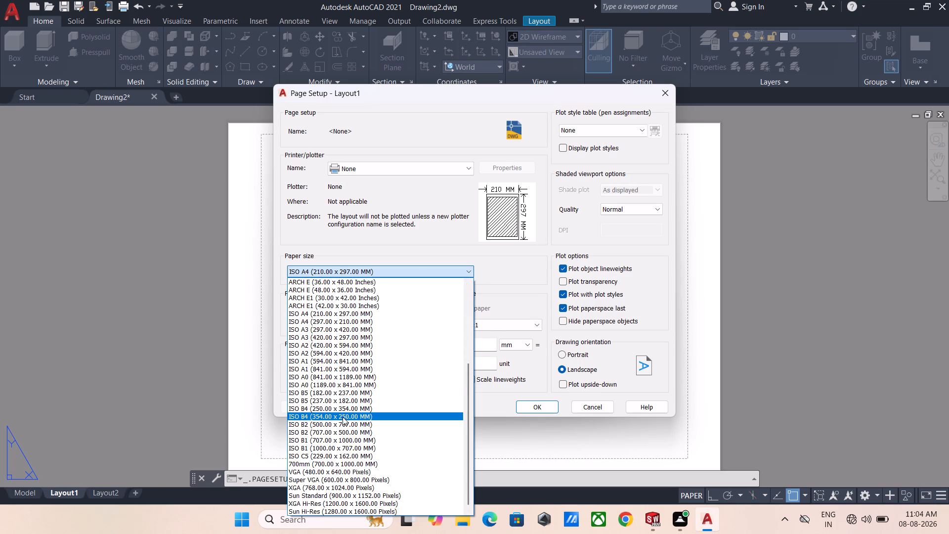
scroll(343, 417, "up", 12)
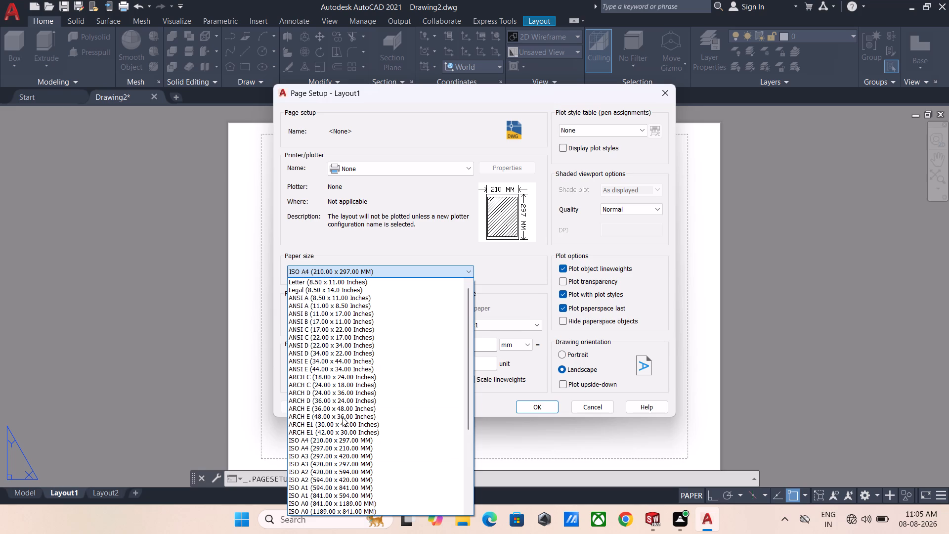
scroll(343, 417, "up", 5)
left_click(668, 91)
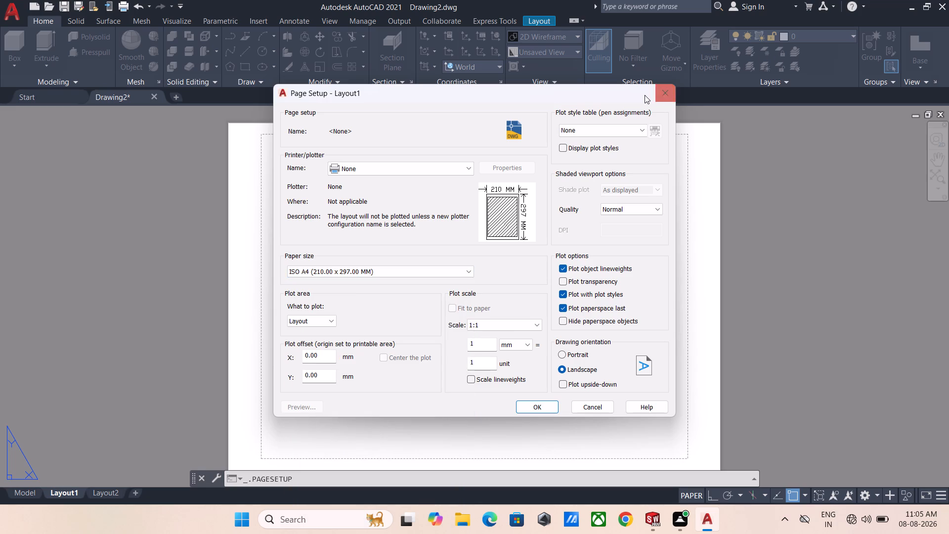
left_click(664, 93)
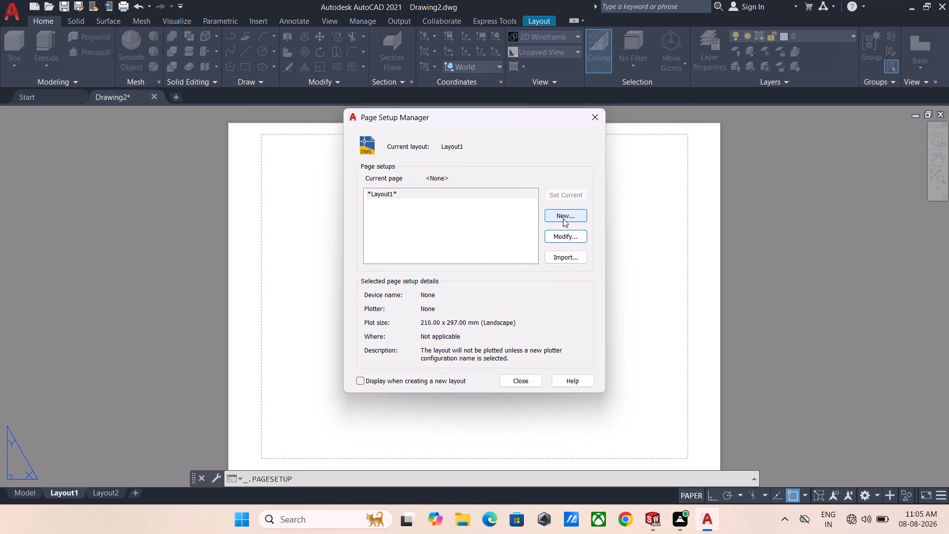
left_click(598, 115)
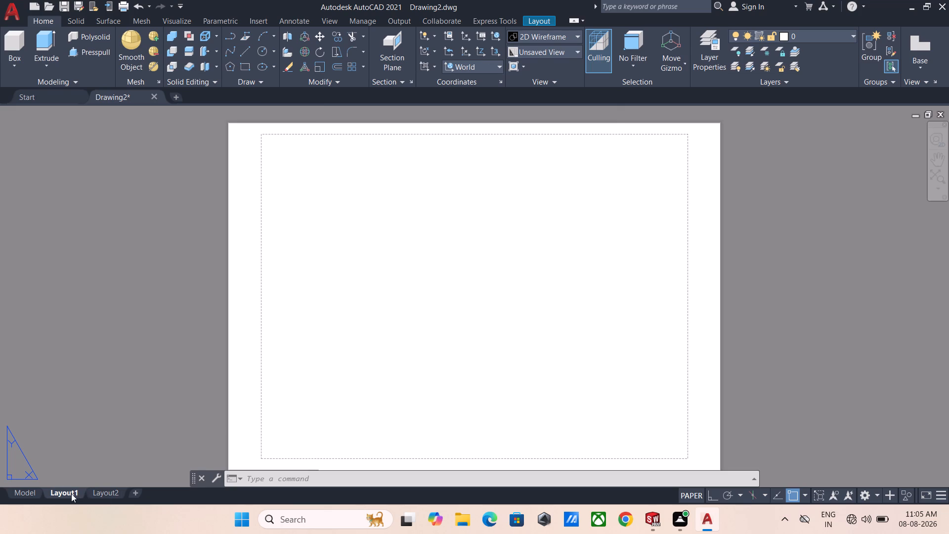
Modify Layout1's page setup to use ISO A3 (420.00 x 297.00 MM) paper and the DWG To PDF.pc3 plotter.
right_click(71, 493)
left_click(119, 400)
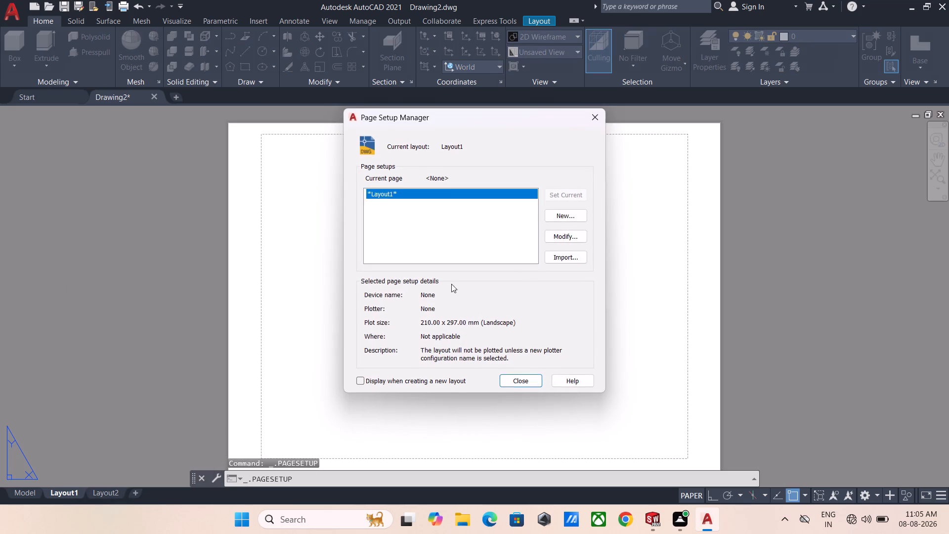
left_click(575, 240)
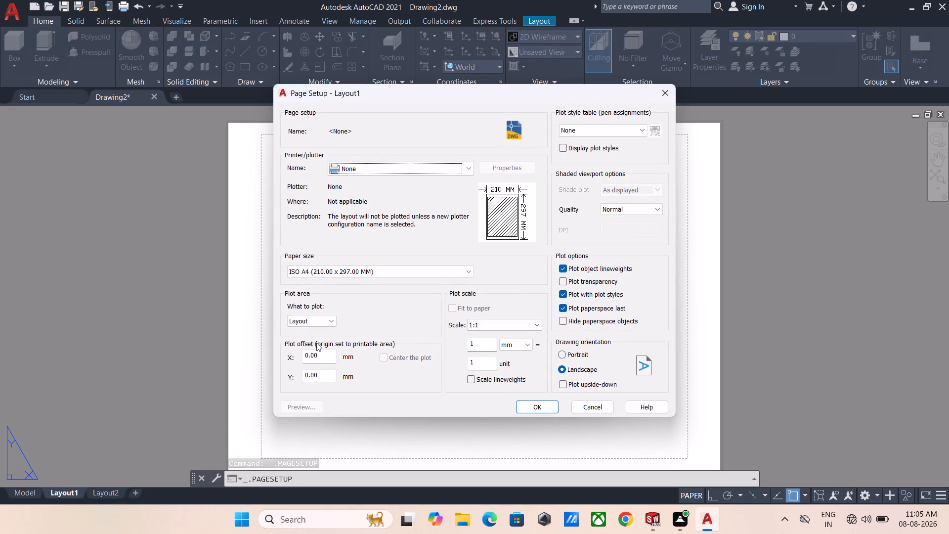
left_click(342, 272)
scroll(327, 343, "down", 7)
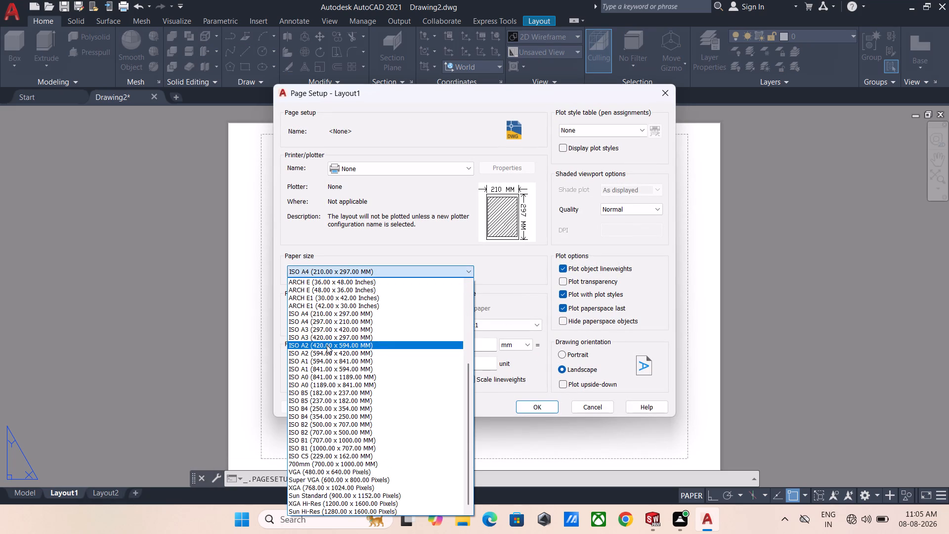
scroll(327, 345, "down", 2)
scroll(327, 345, "up", 20)
scroll(327, 345, "up", 17)
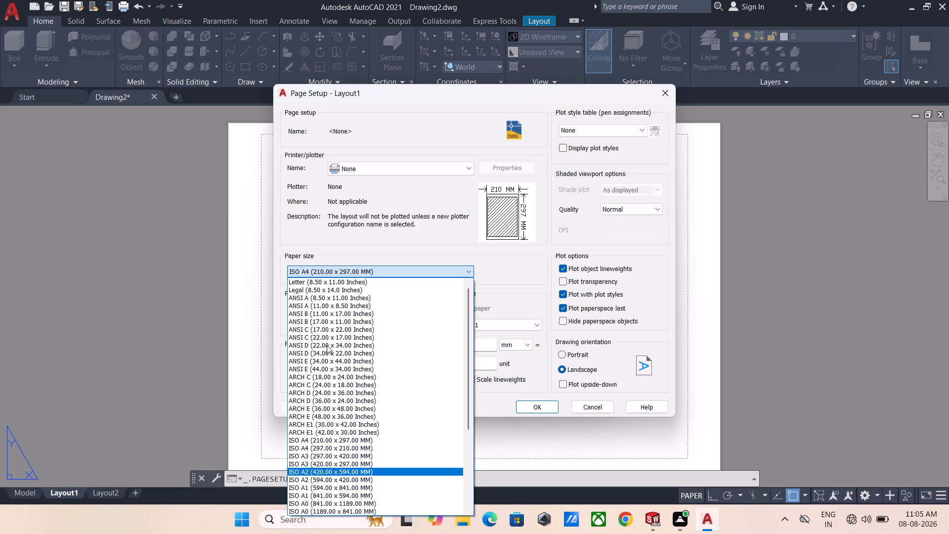
scroll(327, 345, "down", 12)
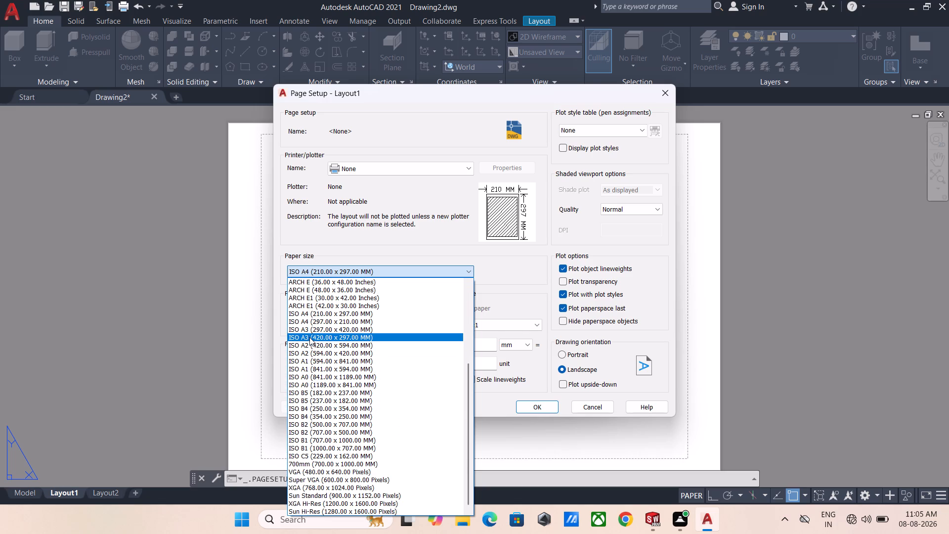
left_click(338, 335)
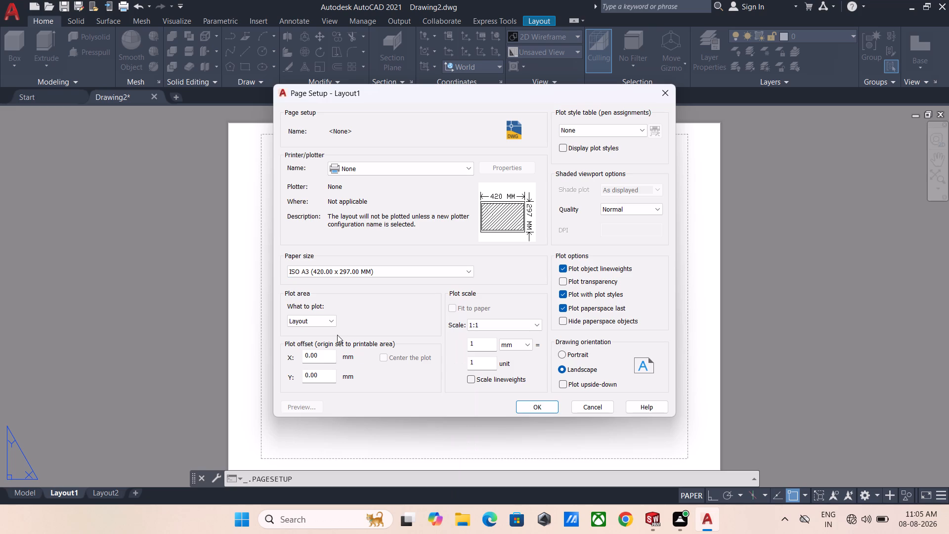
left_click(423, 172)
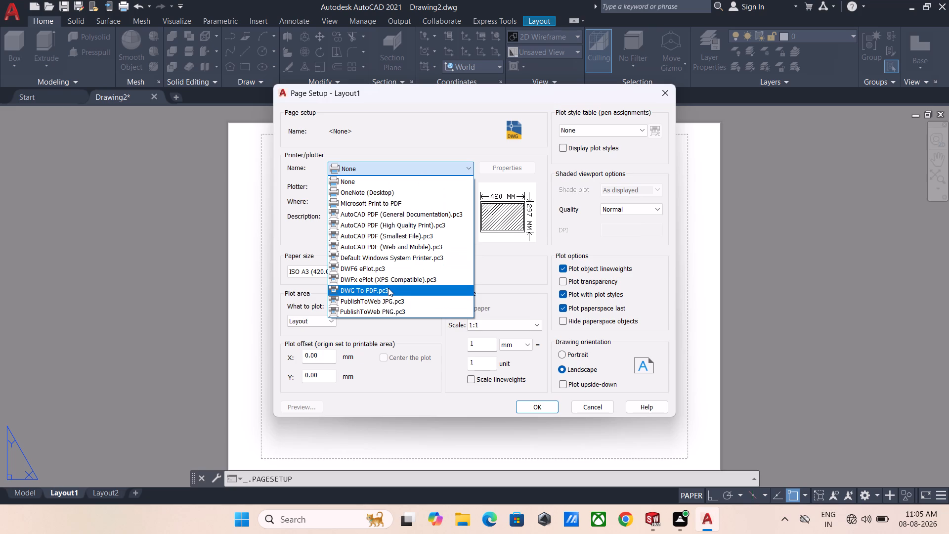
left_click(388, 288)
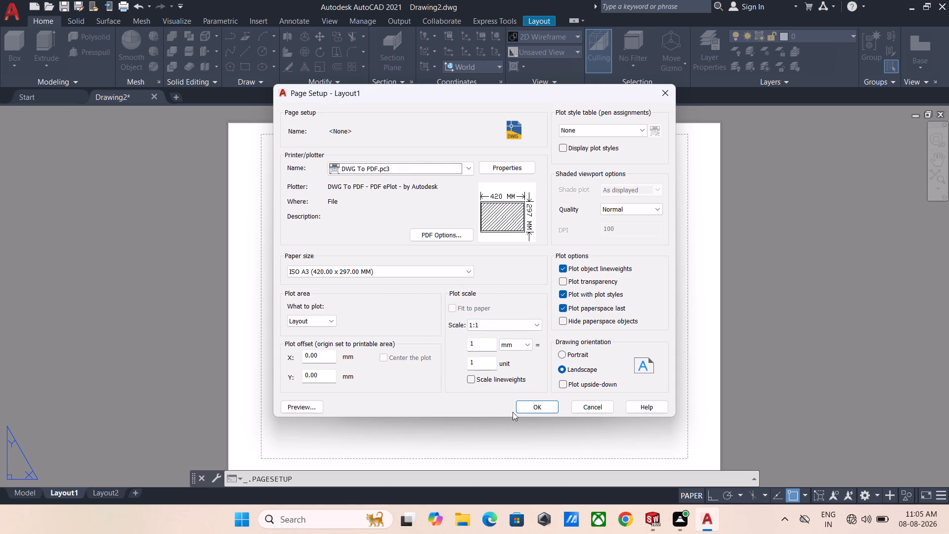
left_click(536, 408)
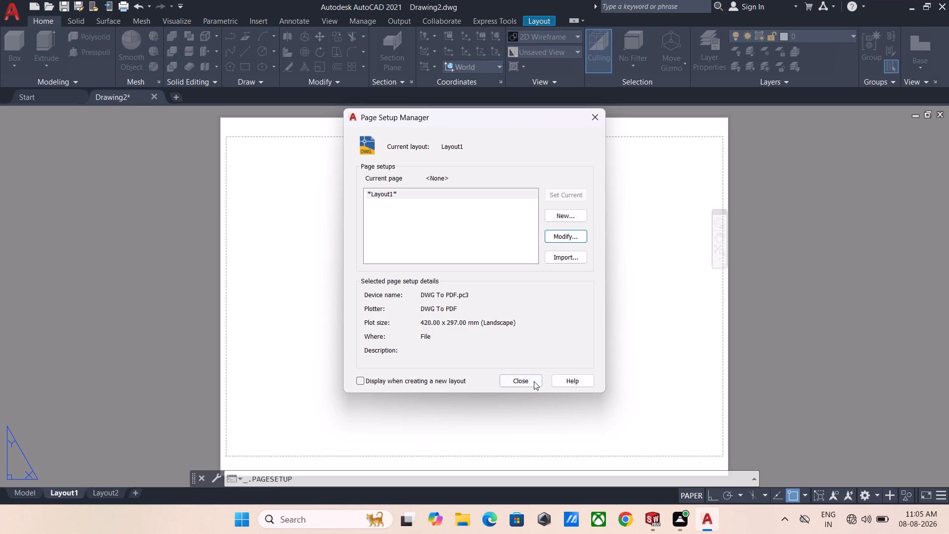
left_click(531, 383)
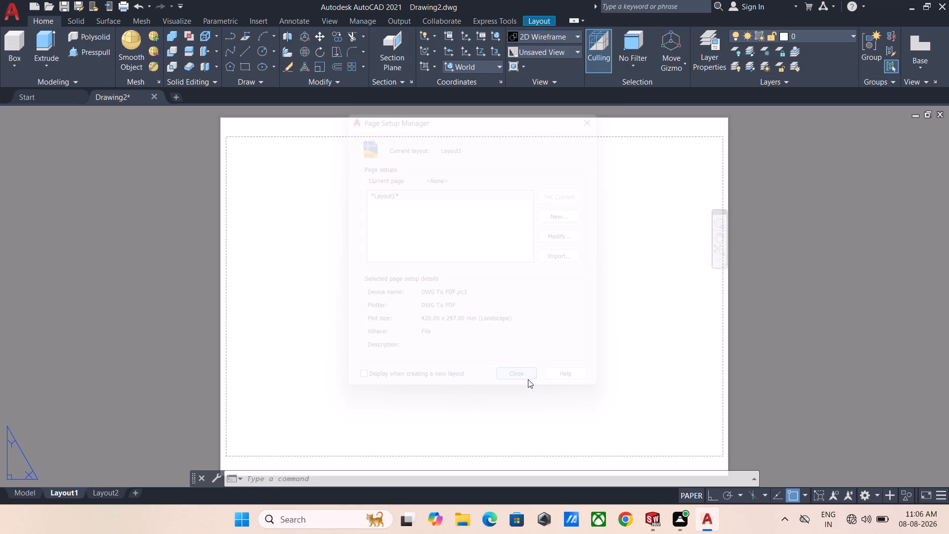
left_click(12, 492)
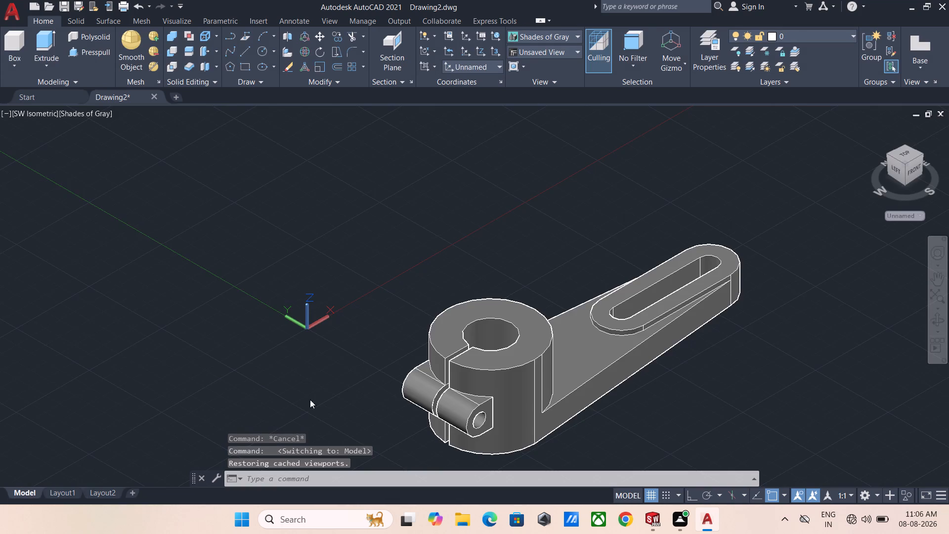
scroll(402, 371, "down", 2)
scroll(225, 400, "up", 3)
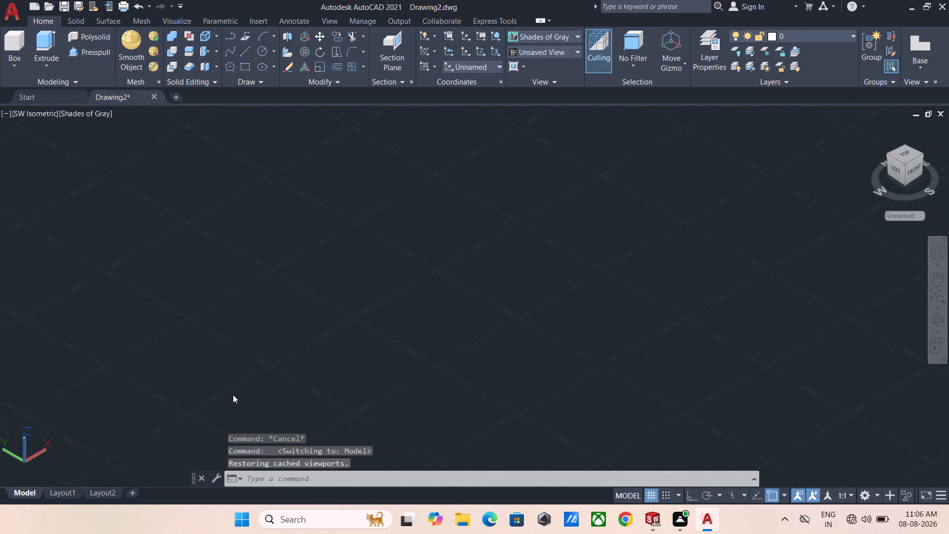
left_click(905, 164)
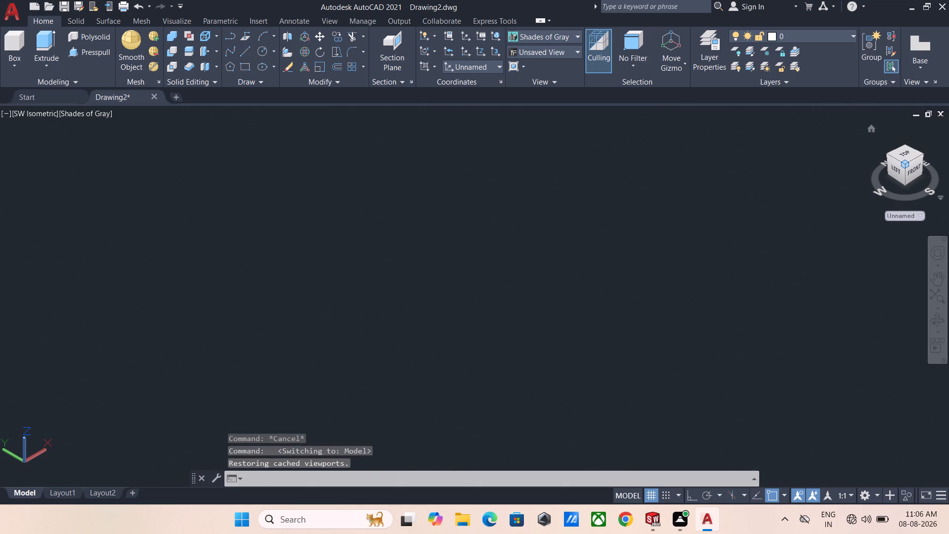
Open Layout1's drafting standard setup and accept first angle projection for new drawing views.
left_click(53, 493)
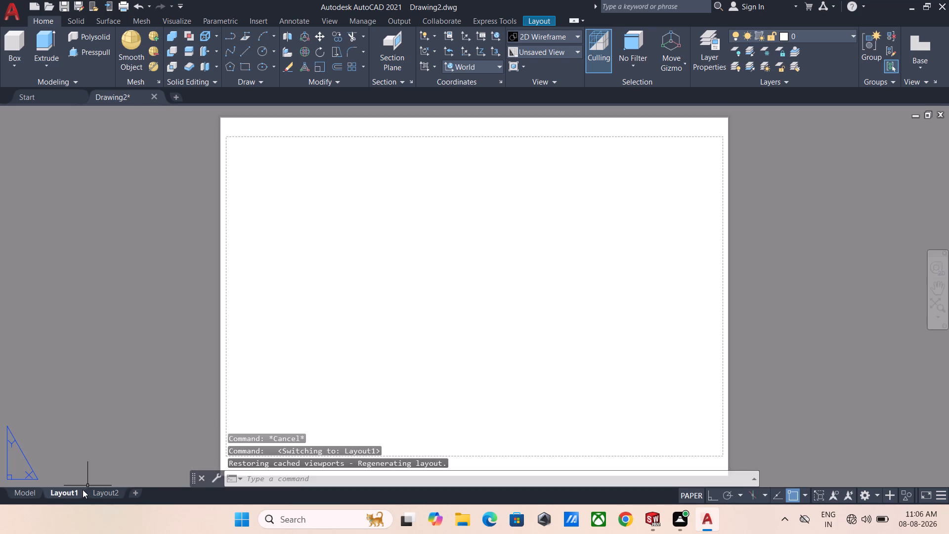
right_click(74, 492)
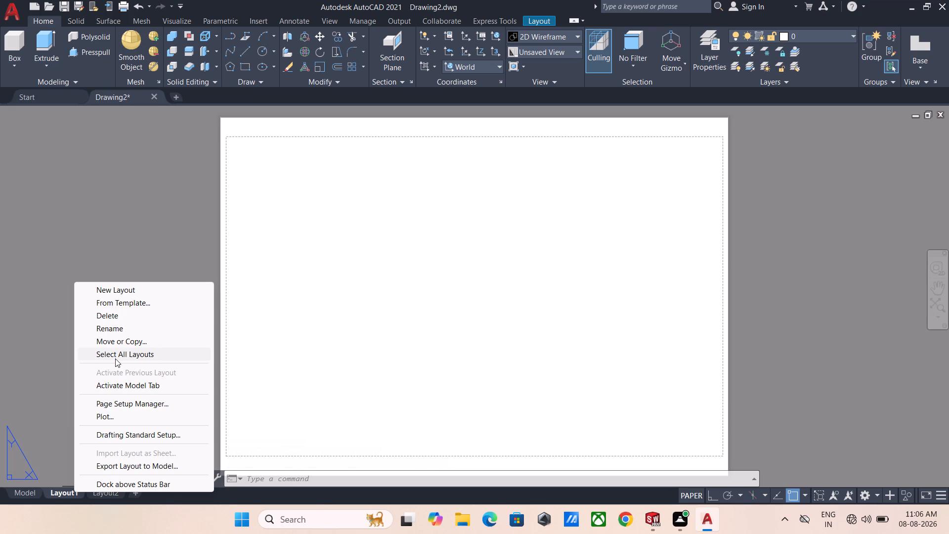
left_click(117, 437)
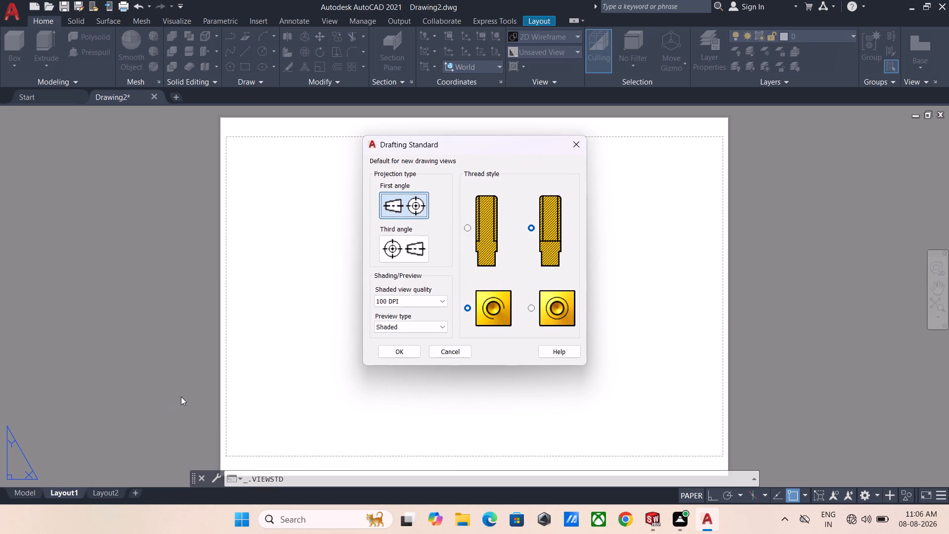
left_click(397, 354)
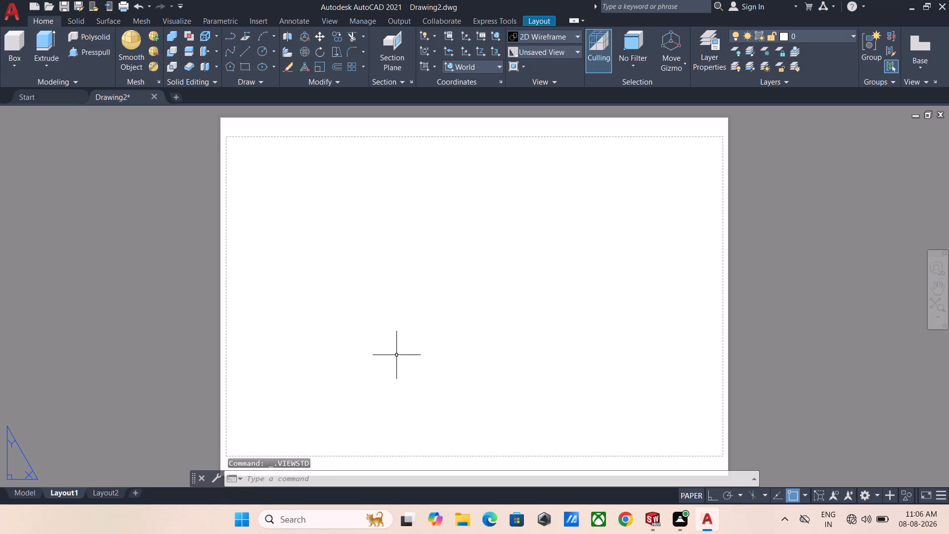
Create a base view of the lever solid from model space on Layout1 at 1:2, in the sheet's upper-right area.
left_click(28, 492)
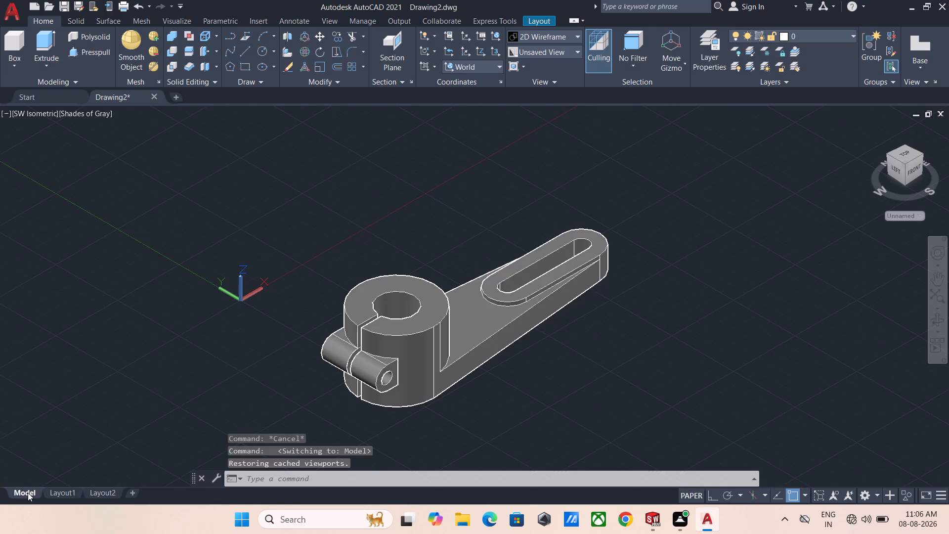
left_click(923, 56)
left_click(905, 86)
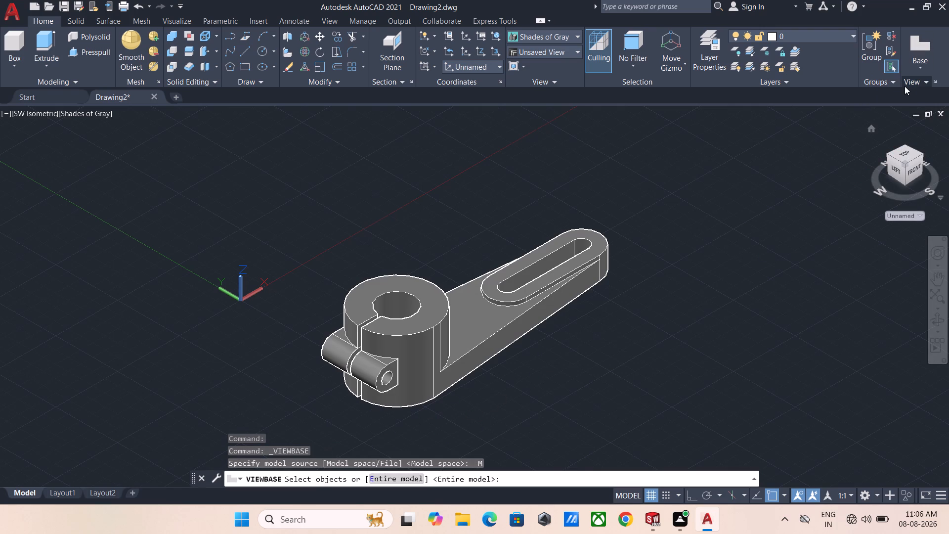
left_click(433, 302)
key("Return")
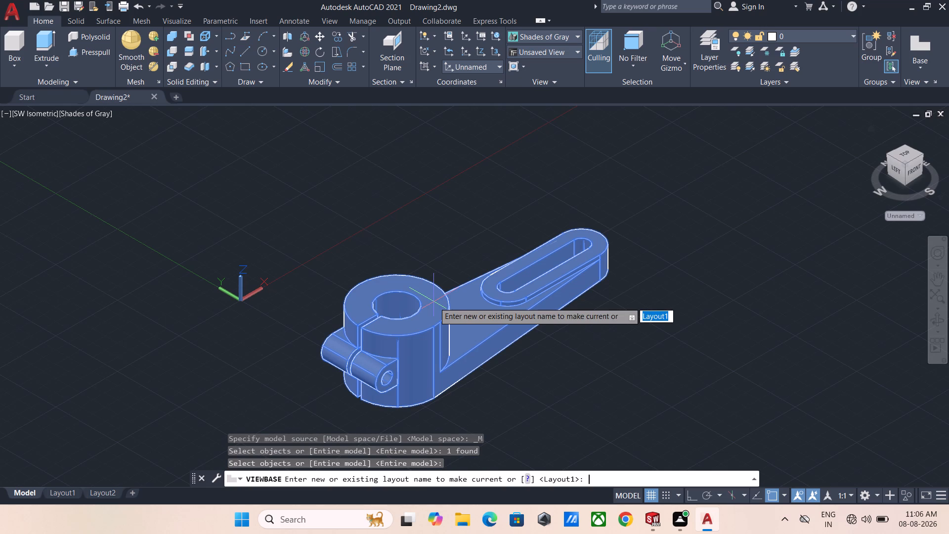
key("Return")
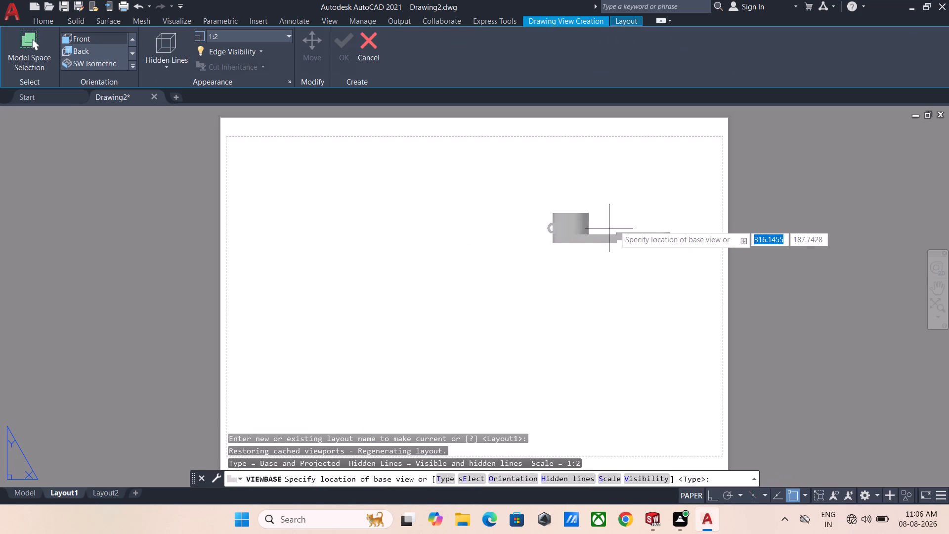
left_click(621, 208)
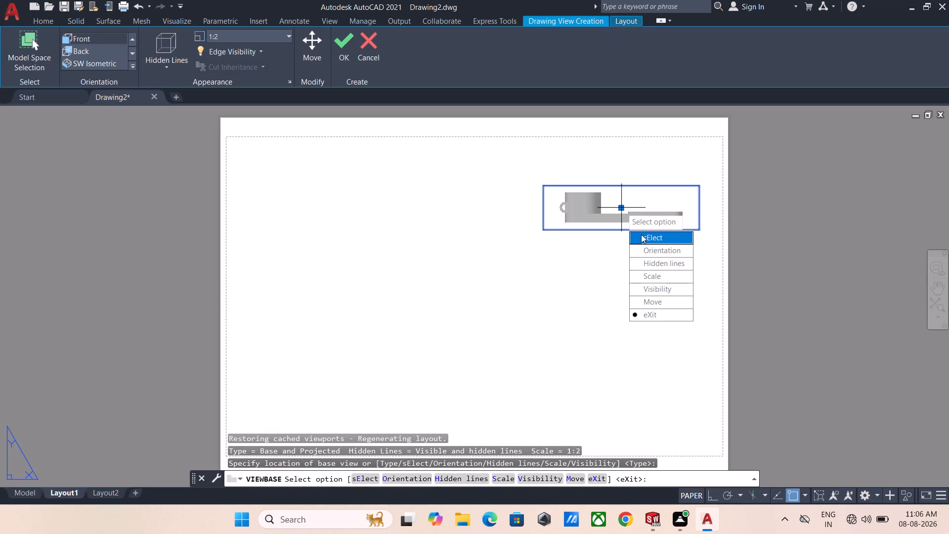
left_click(341, 45)
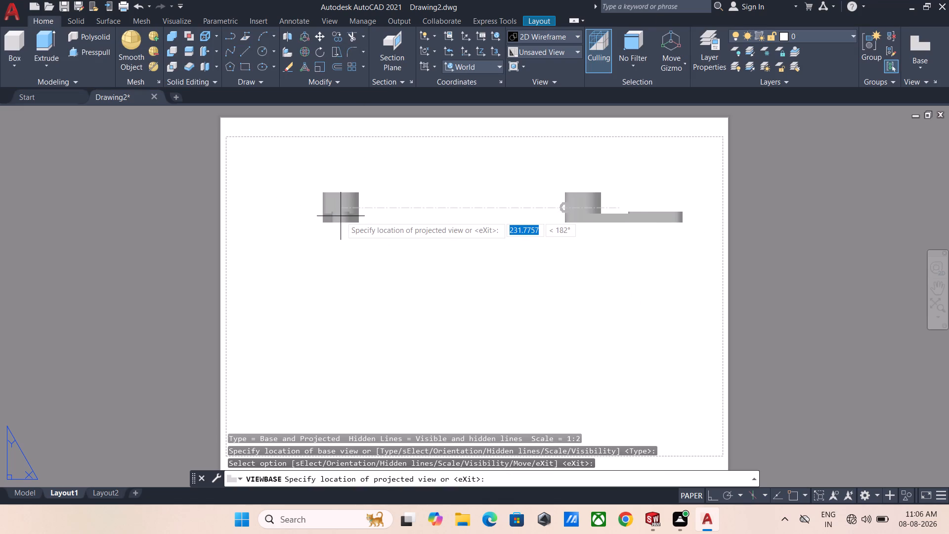
Project a side view left of the base view, an isometric view at the sheet's lower left, and a top view below the base view.
left_click(341, 216)
left_click(367, 357)
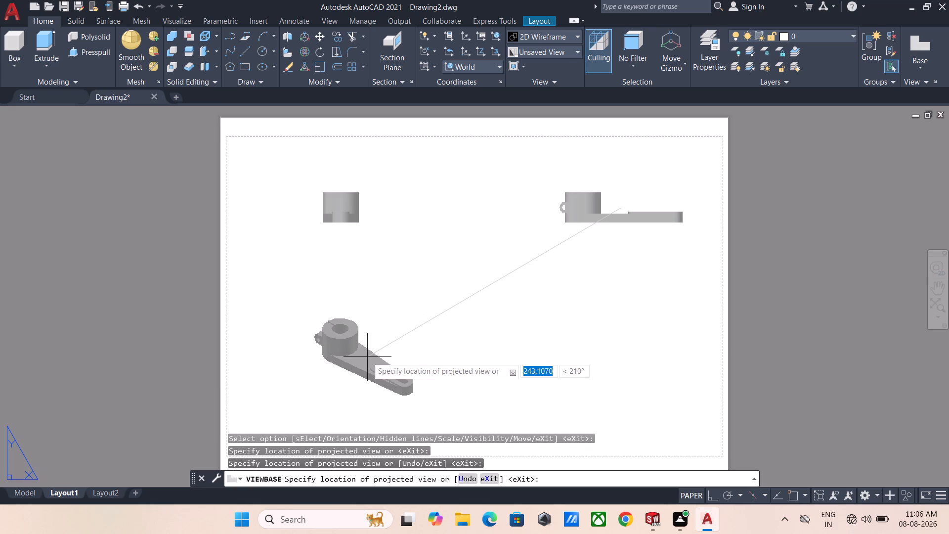
left_click(612, 364)
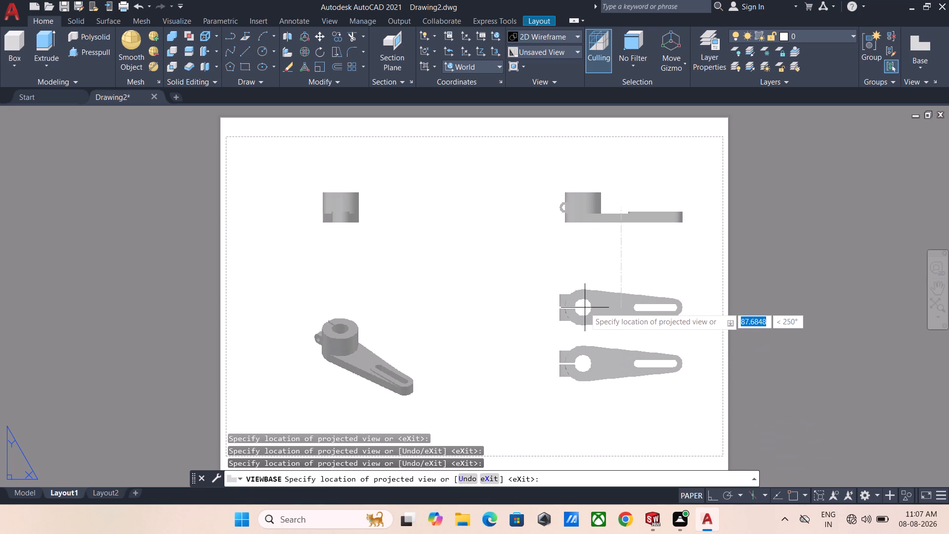
key("Return")
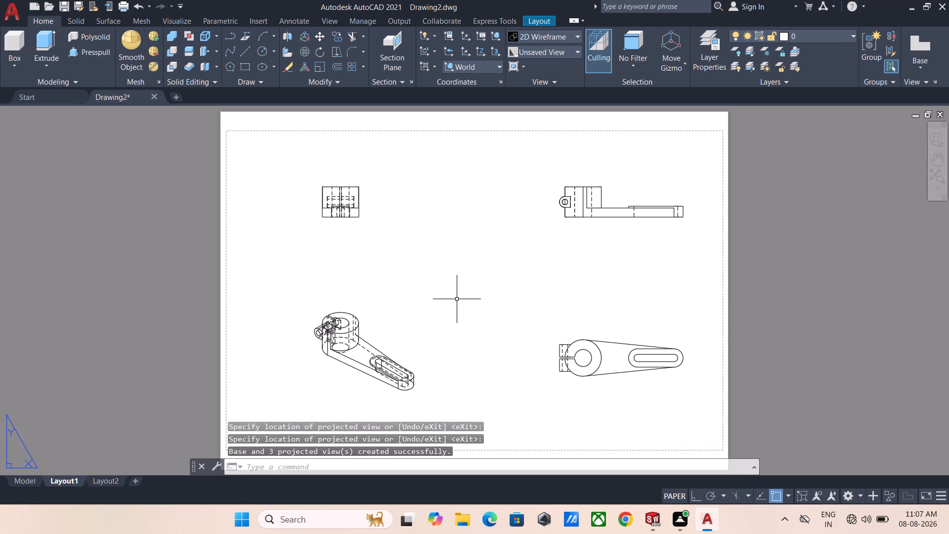
Set the isometric view's hidden-line style to Shaded with visible lines.
double_click(348, 339)
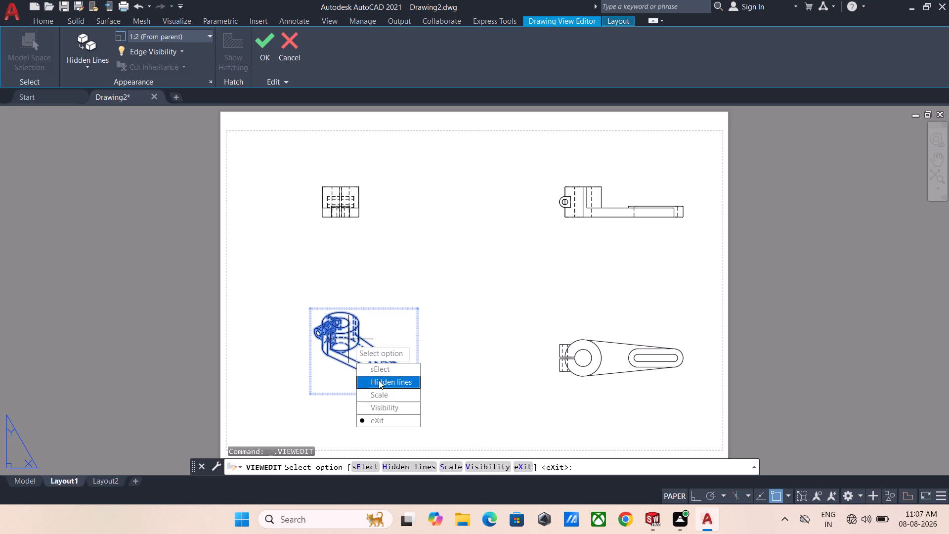
left_click_drag(379, 380, 348, 339)
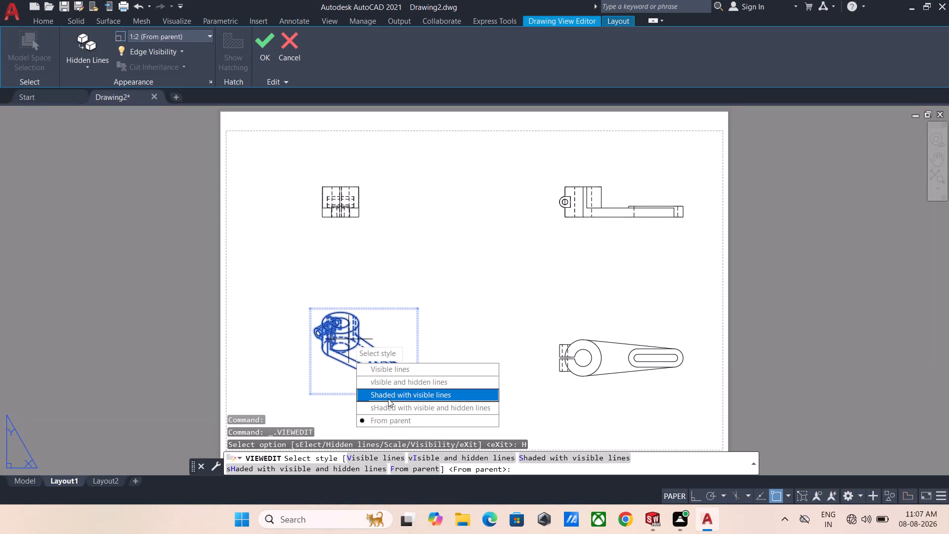
left_click_drag(390, 396, 349, 339)
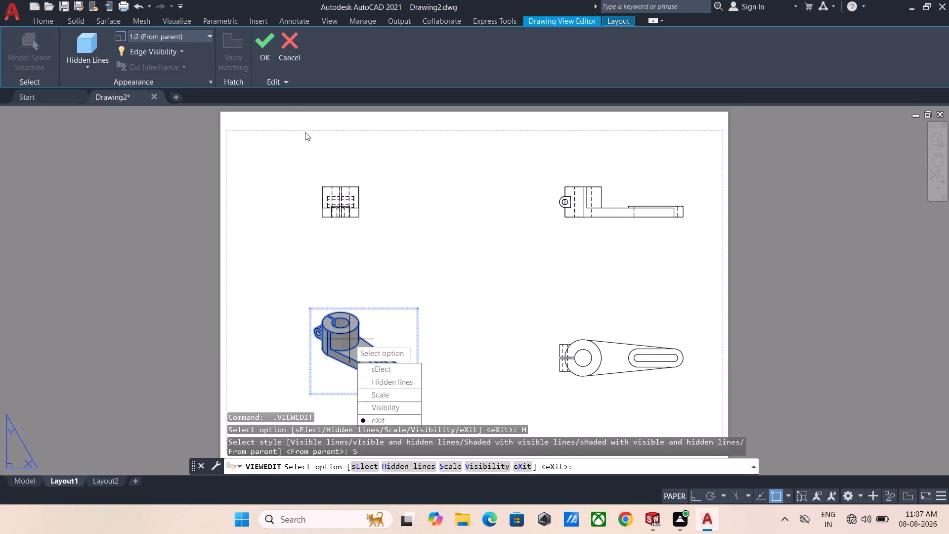
left_click(262, 41)
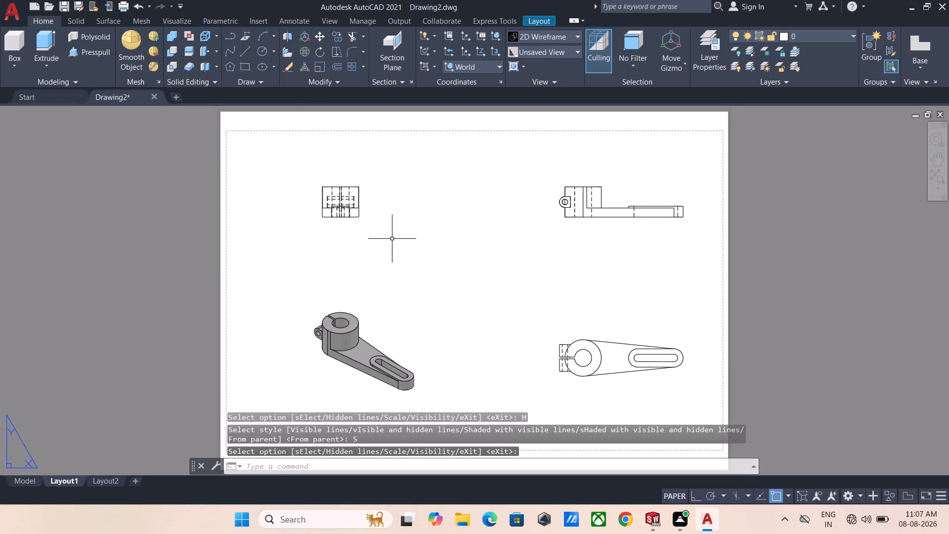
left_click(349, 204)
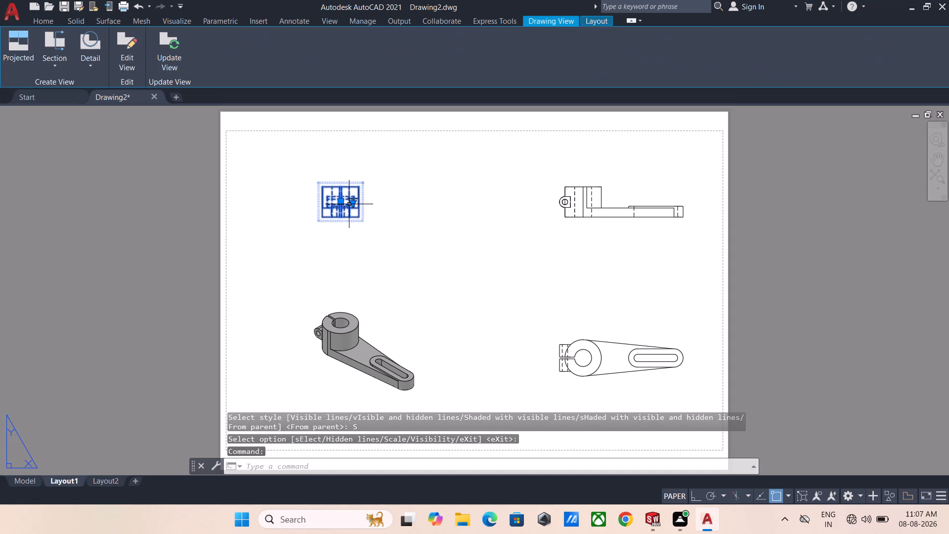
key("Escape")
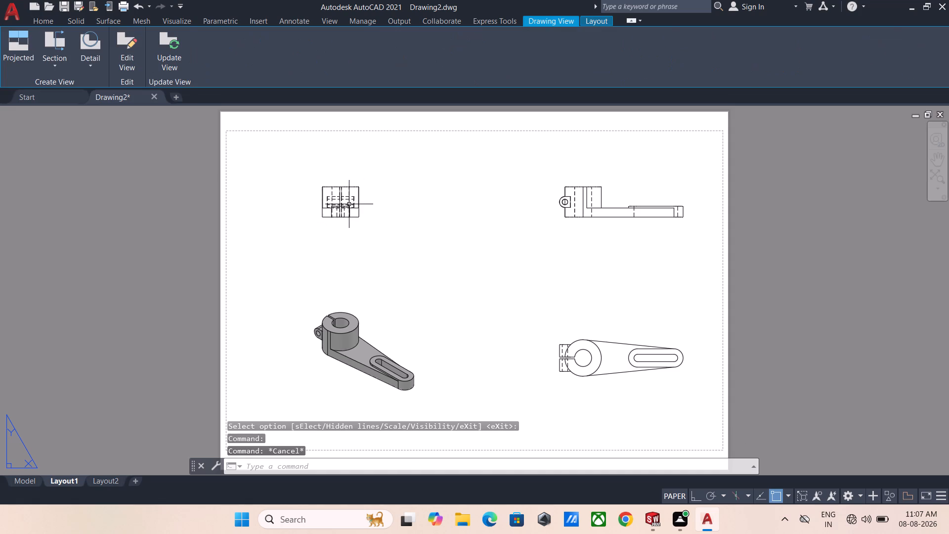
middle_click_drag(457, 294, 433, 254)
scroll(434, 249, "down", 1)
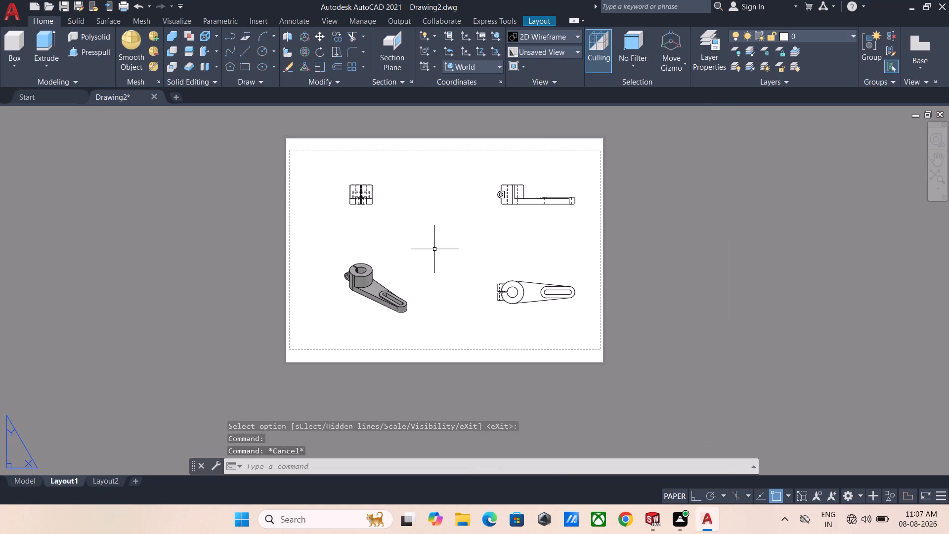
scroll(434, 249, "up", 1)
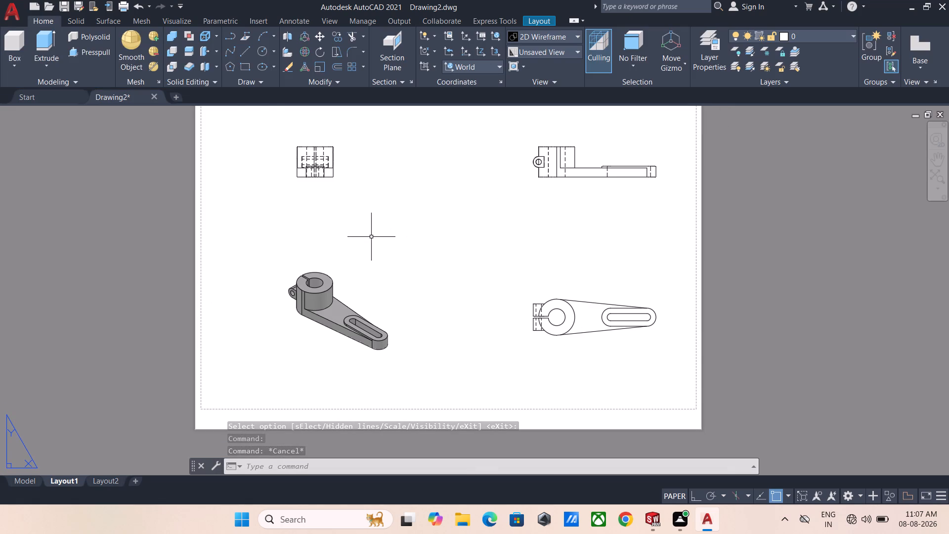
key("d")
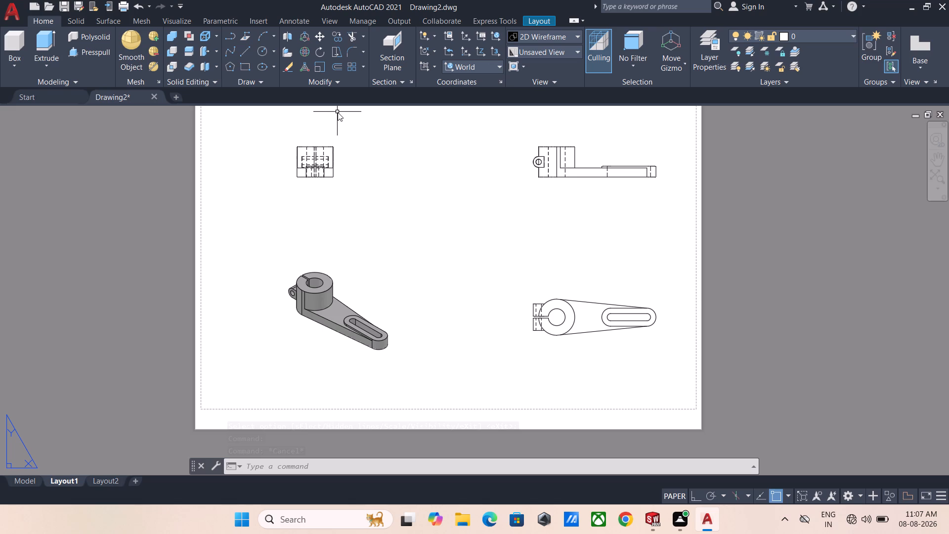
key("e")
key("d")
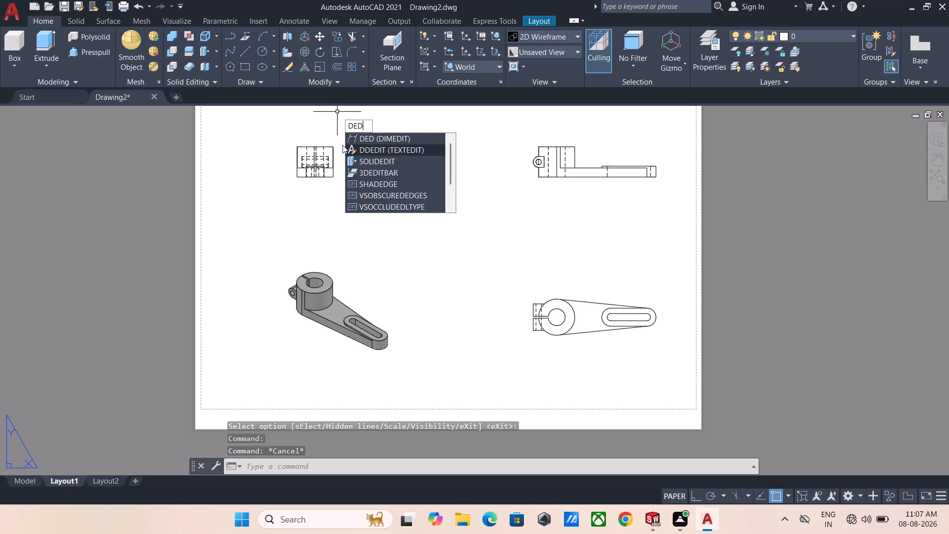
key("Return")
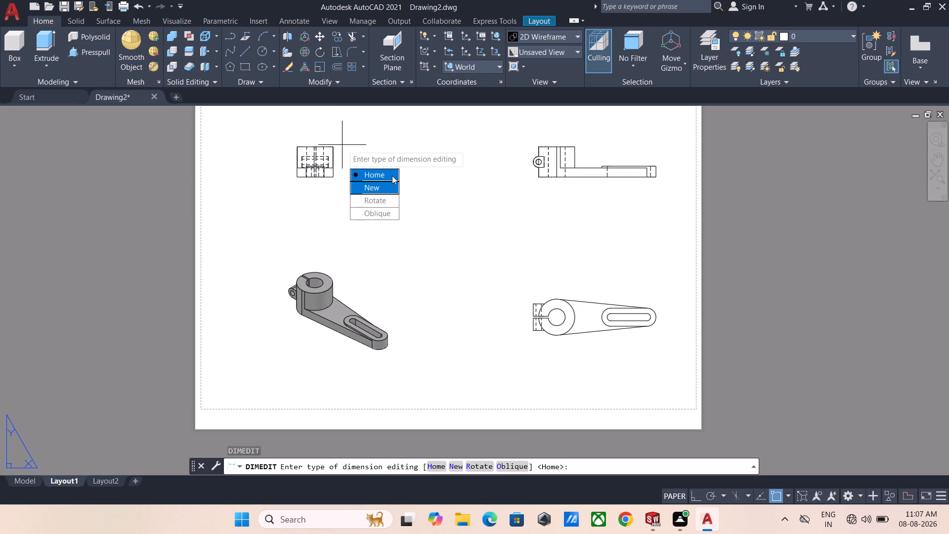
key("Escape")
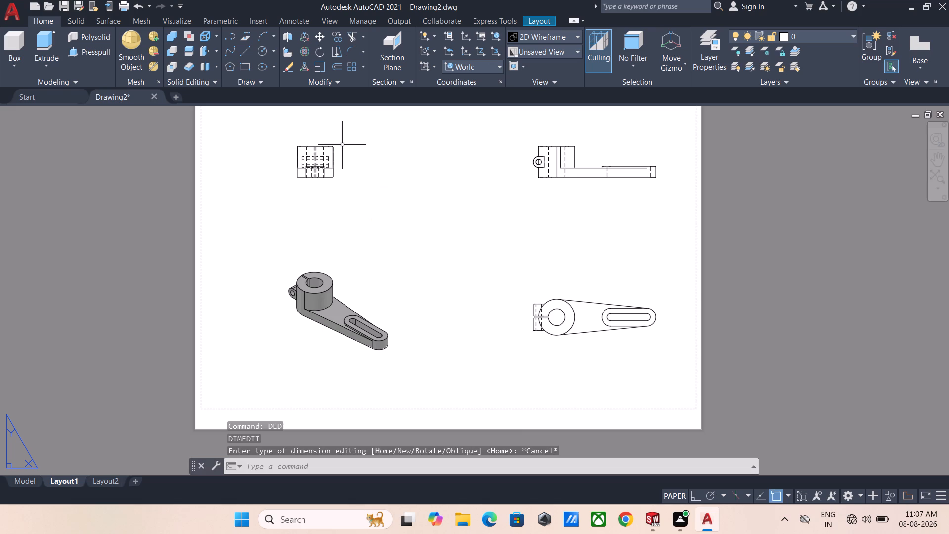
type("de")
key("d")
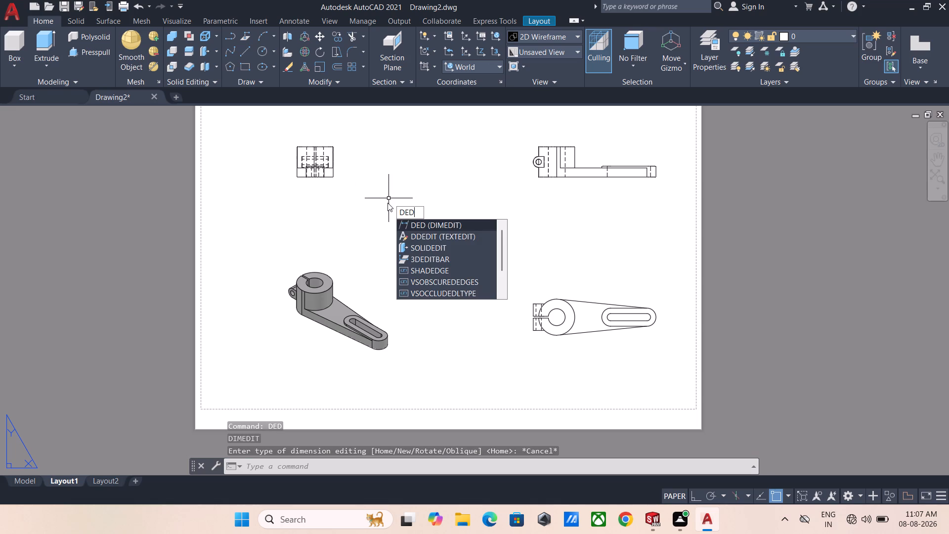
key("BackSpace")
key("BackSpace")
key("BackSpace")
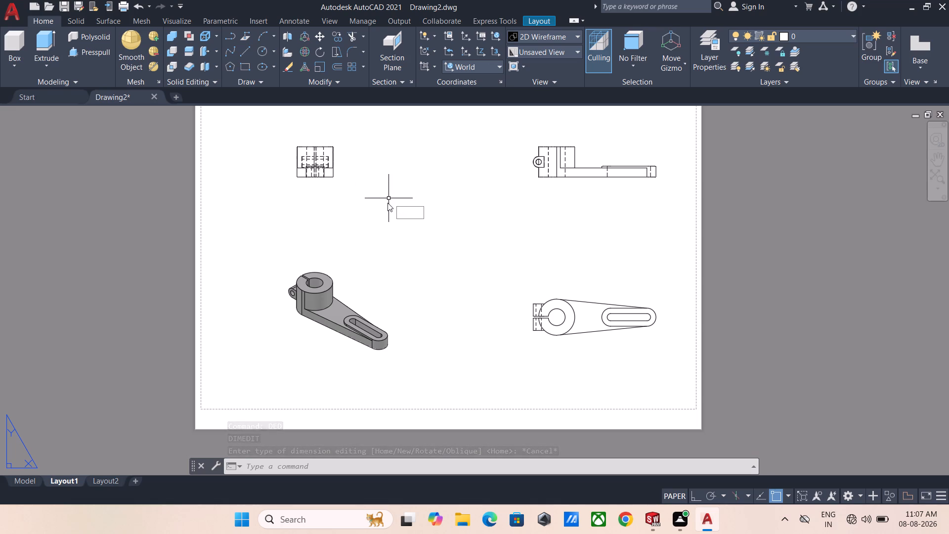
Dimension the overall width of the projected side view between its bottom corners, placing the dimension just below the view.
type("dim")
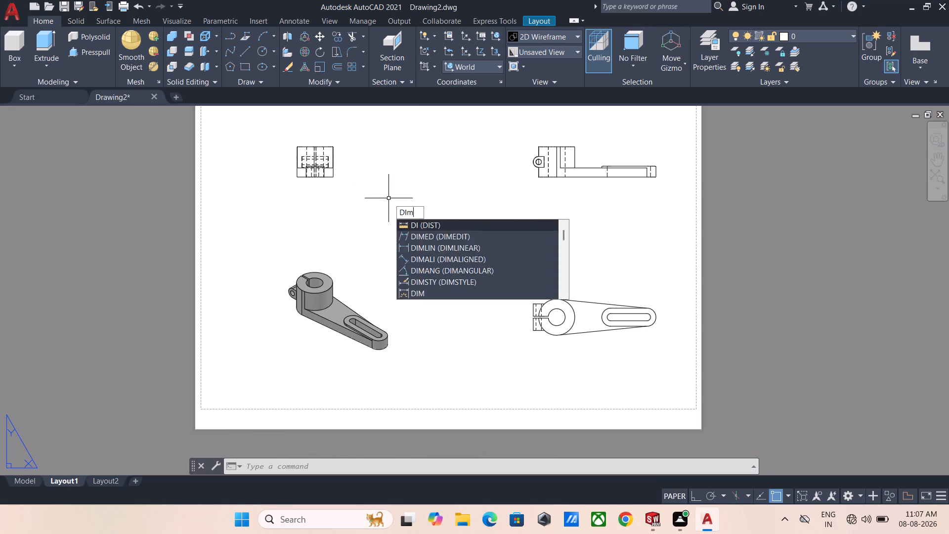
key("Return")
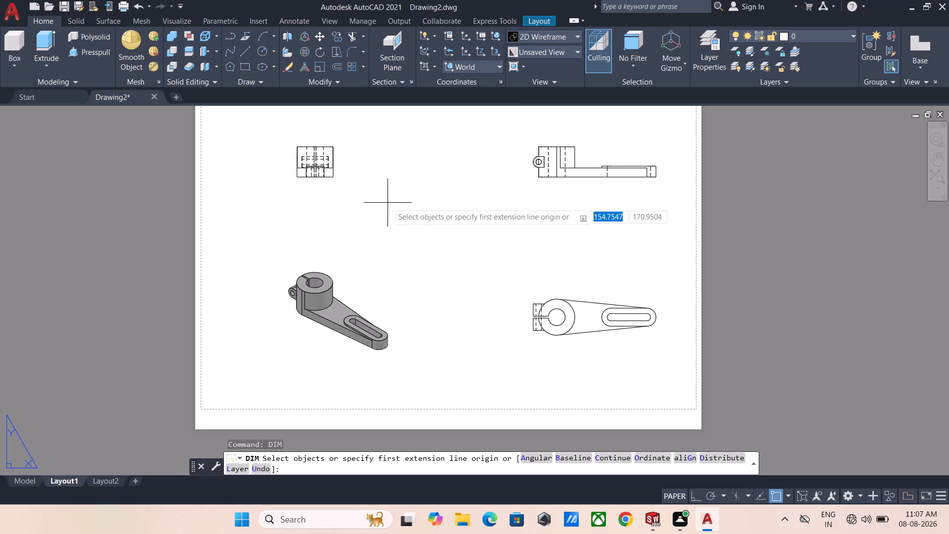
scroll(303, 179, "up", 2)
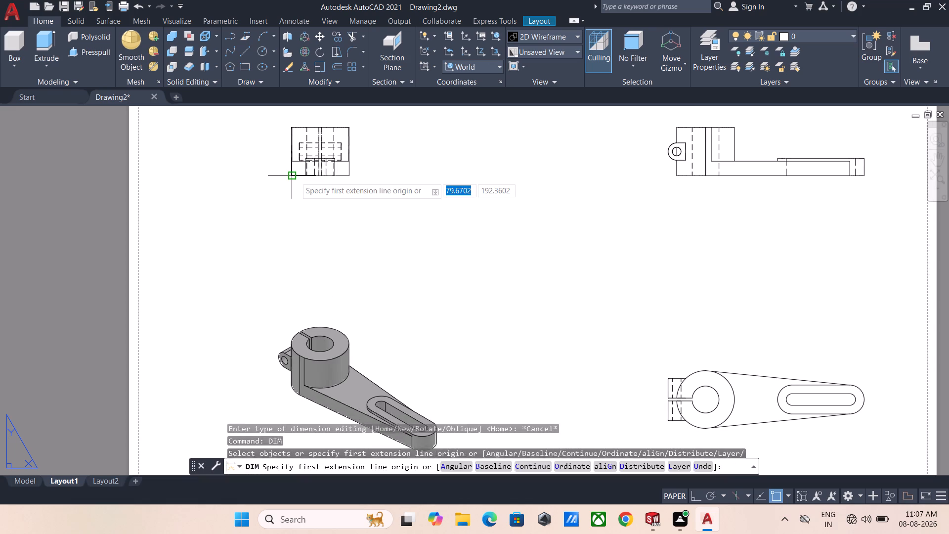
left_click(295, 177)
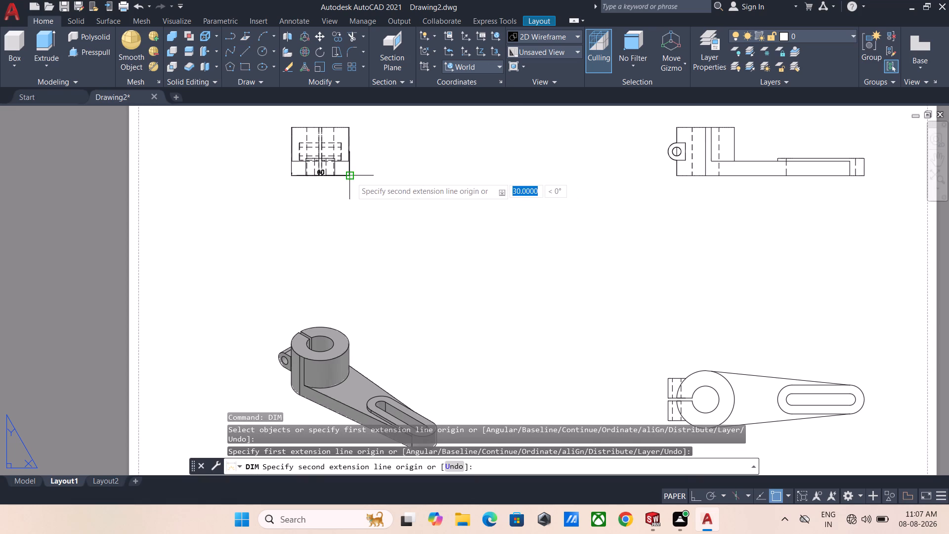
left_click(351, 177)
left_click(348, 195)
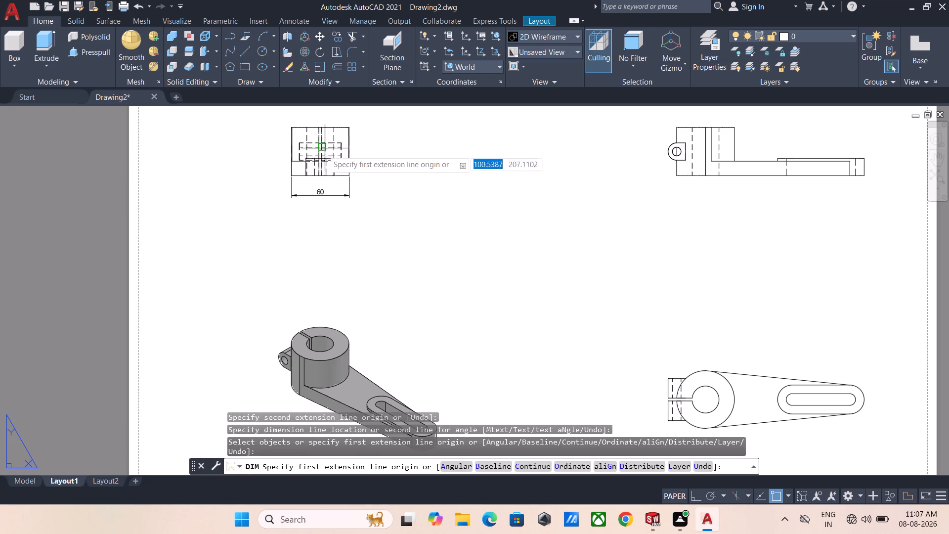
Dimension the narrower arm end's width along the projected side view's bottom edge, placing it between the view and the overall width dimension.
scroll(302, 186, "up", 2)
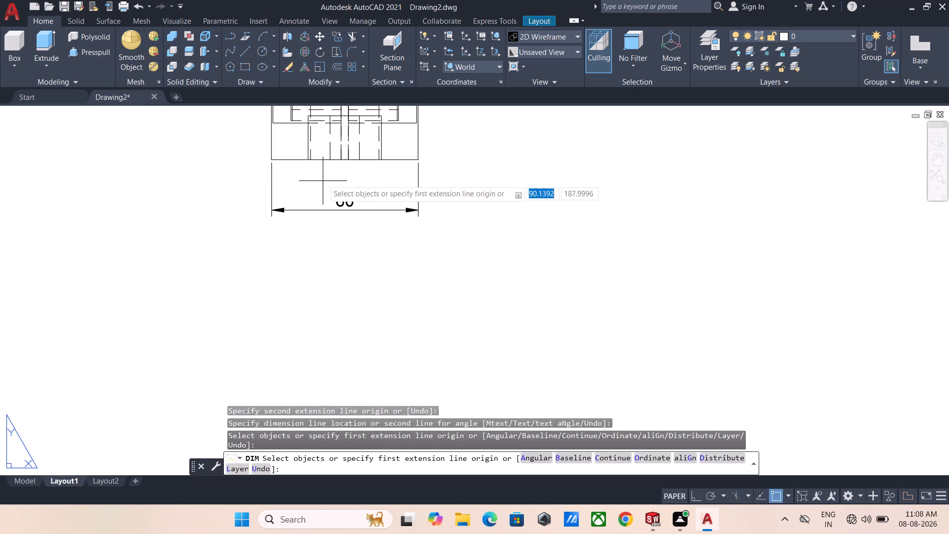
scroll(305, 159, "up", 4)
left_click(305, 159)
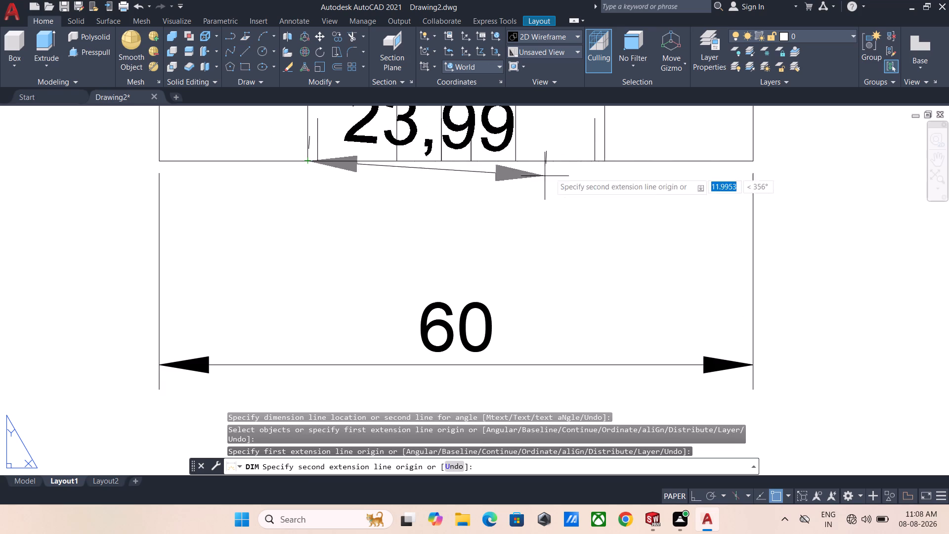
left_click(607, 163)
left_click(597, 219)
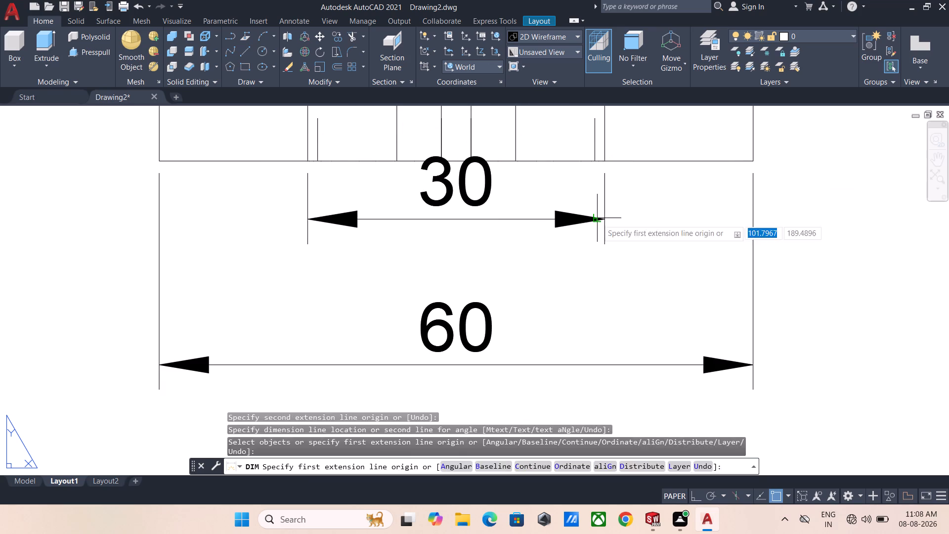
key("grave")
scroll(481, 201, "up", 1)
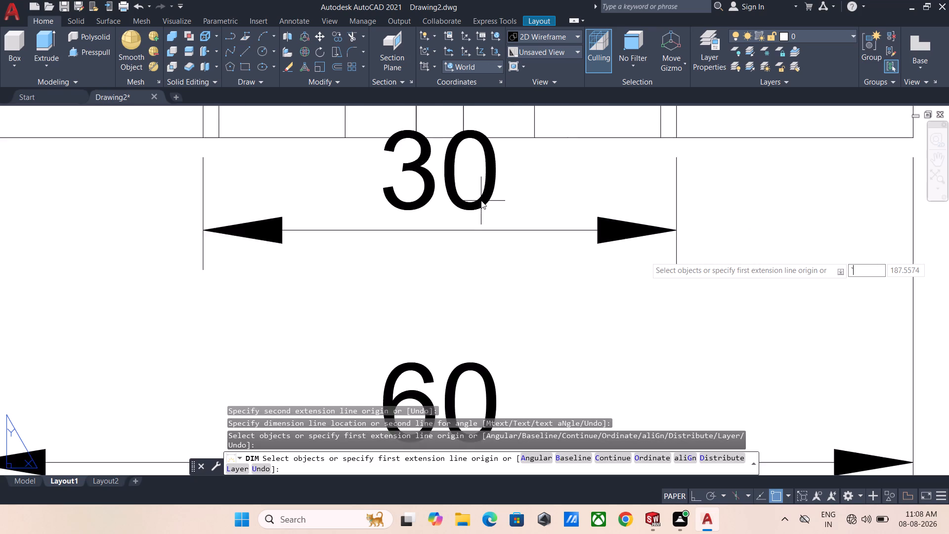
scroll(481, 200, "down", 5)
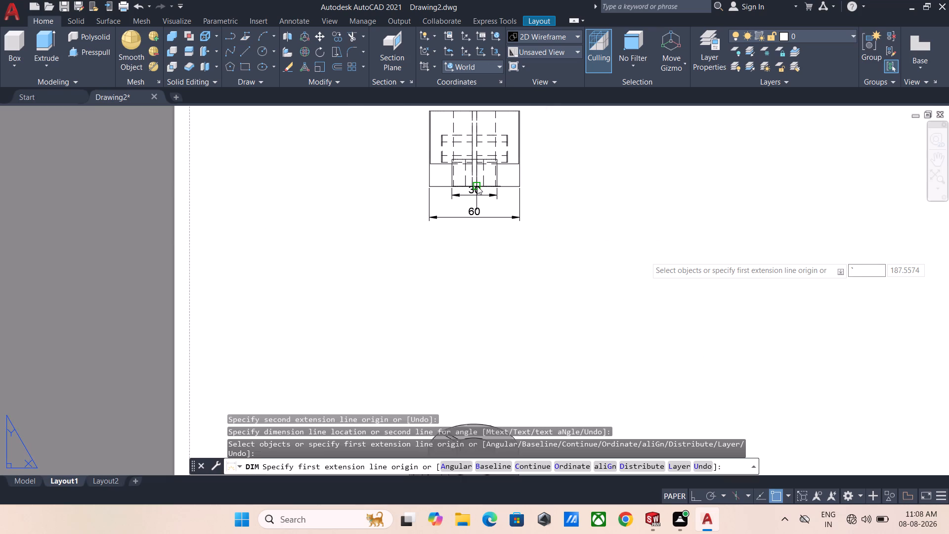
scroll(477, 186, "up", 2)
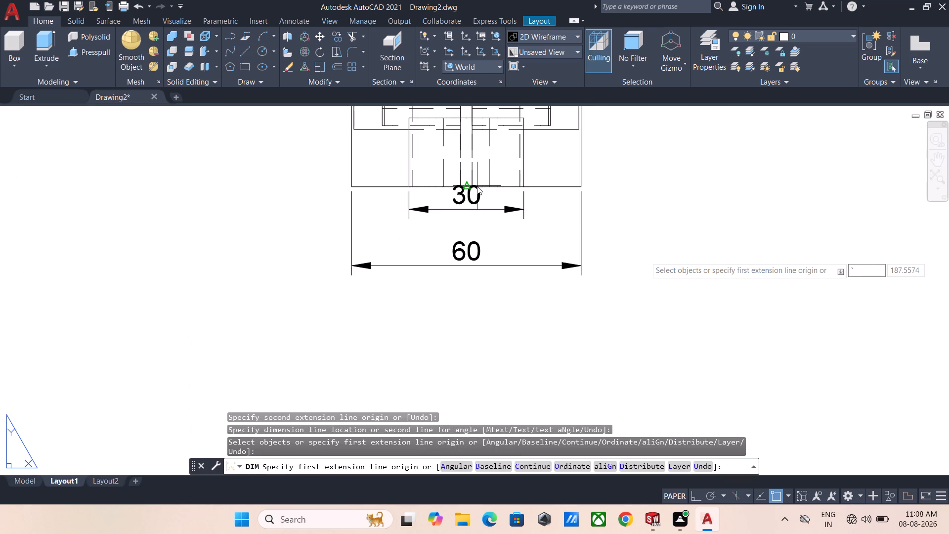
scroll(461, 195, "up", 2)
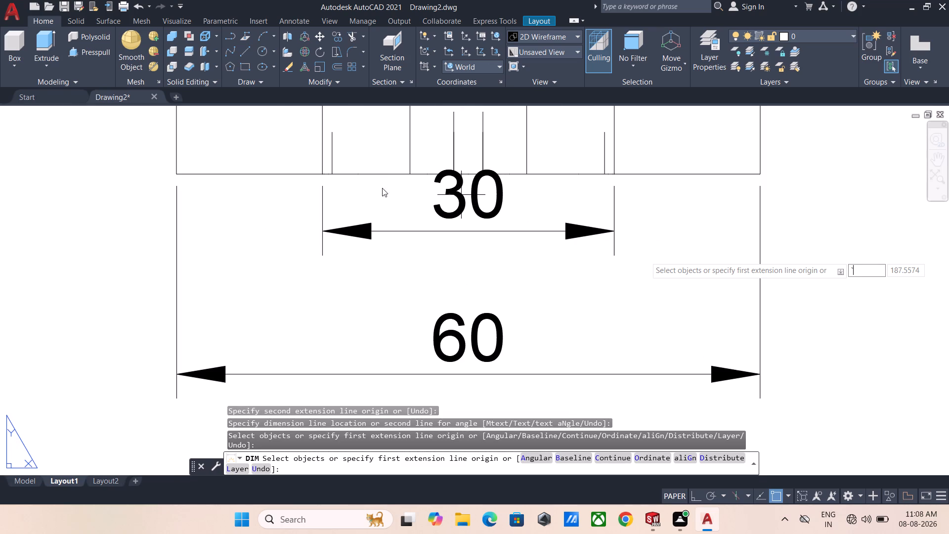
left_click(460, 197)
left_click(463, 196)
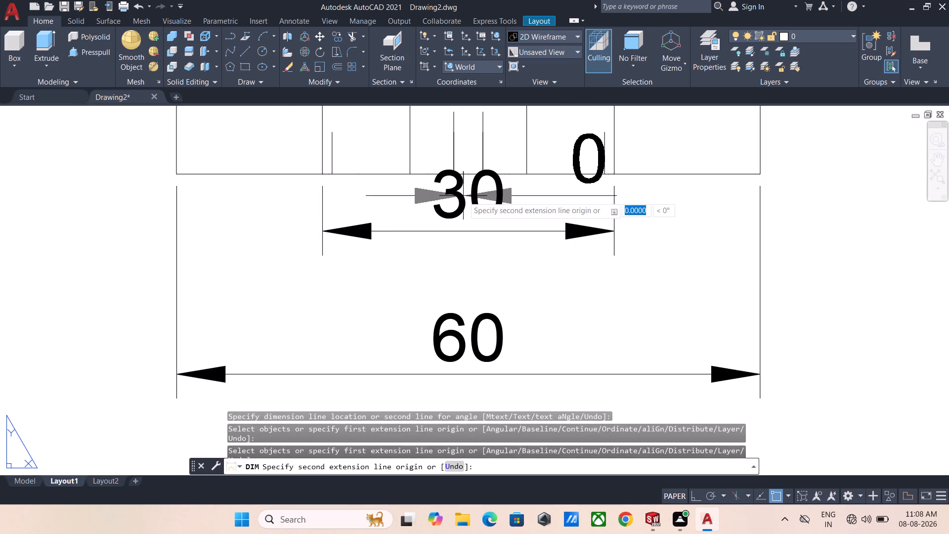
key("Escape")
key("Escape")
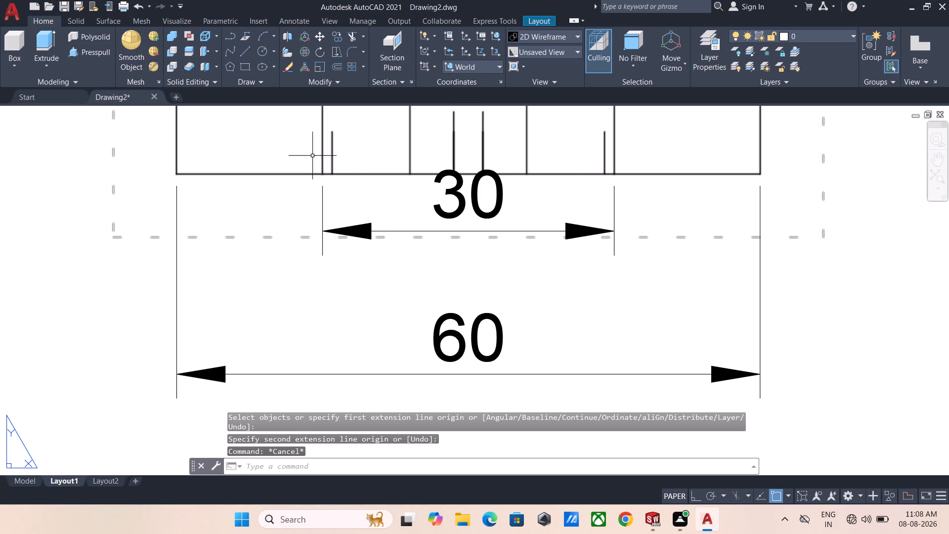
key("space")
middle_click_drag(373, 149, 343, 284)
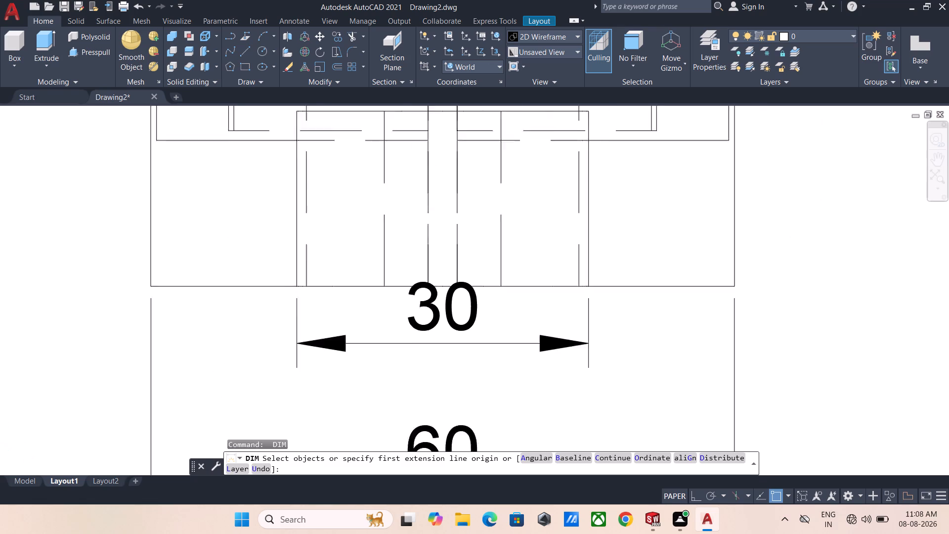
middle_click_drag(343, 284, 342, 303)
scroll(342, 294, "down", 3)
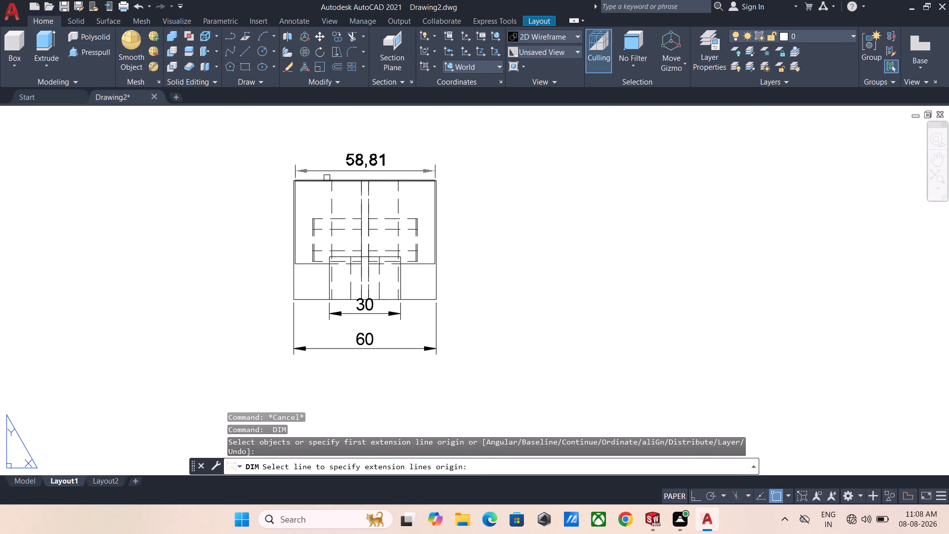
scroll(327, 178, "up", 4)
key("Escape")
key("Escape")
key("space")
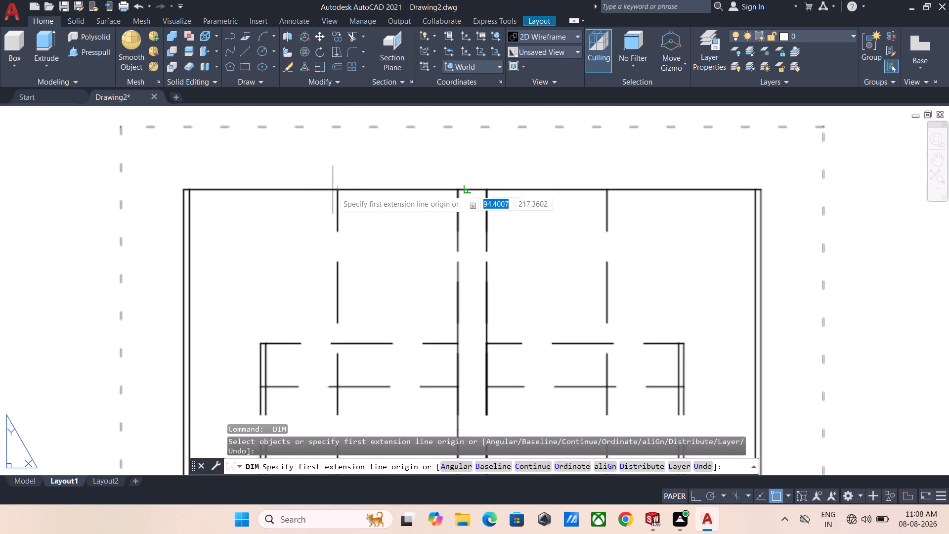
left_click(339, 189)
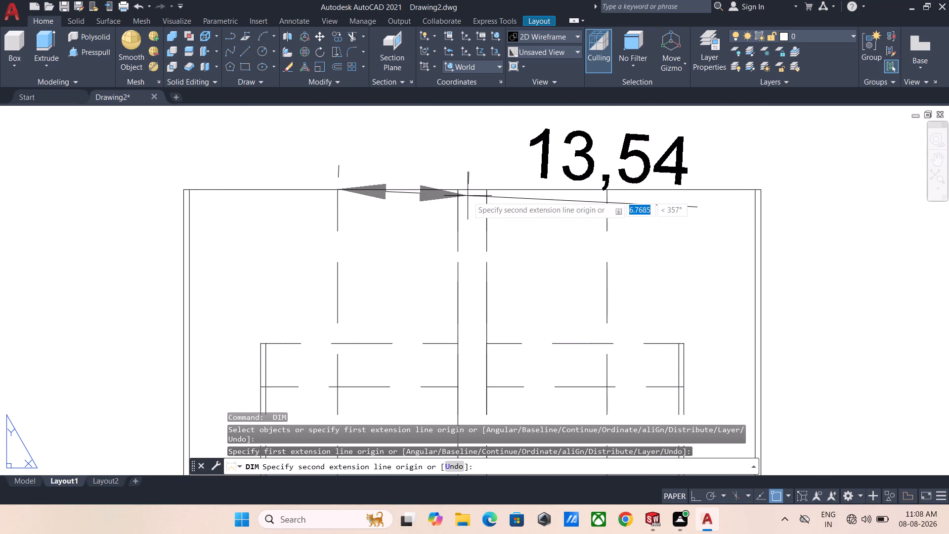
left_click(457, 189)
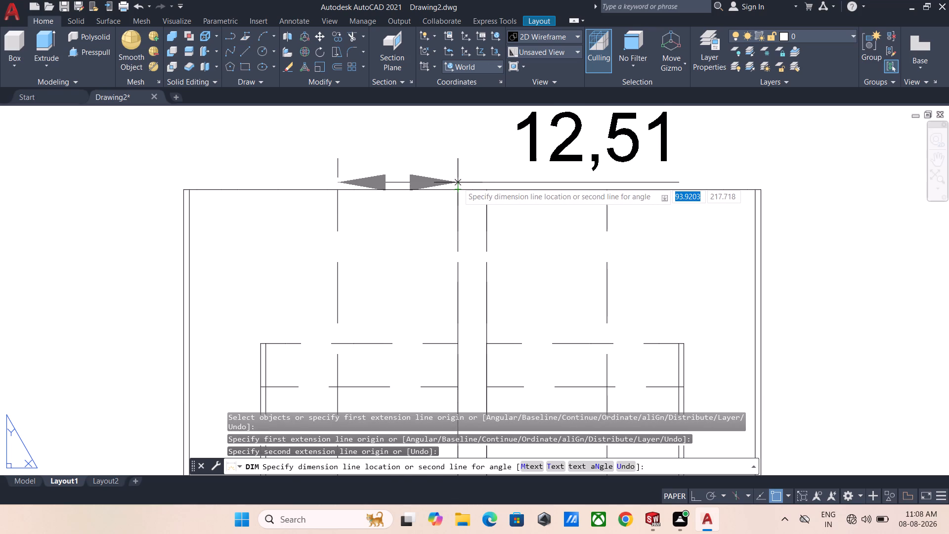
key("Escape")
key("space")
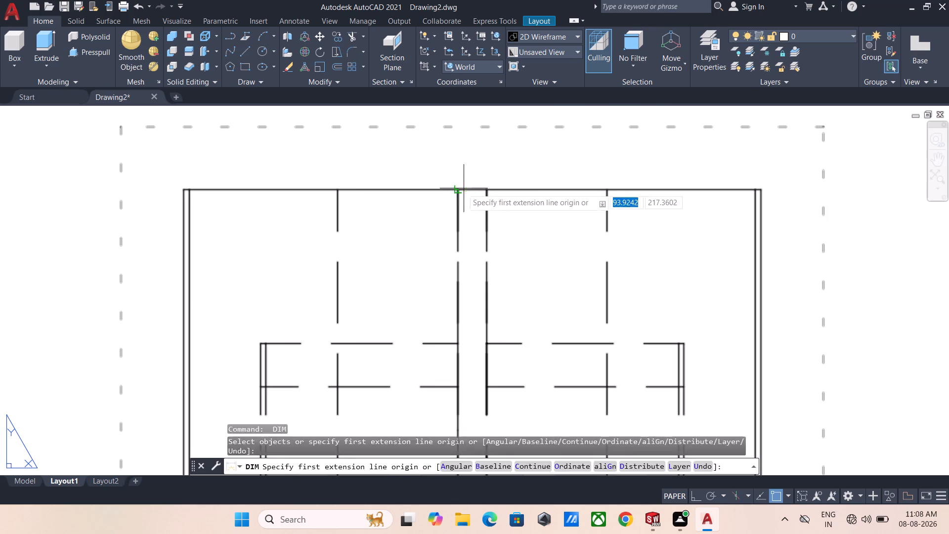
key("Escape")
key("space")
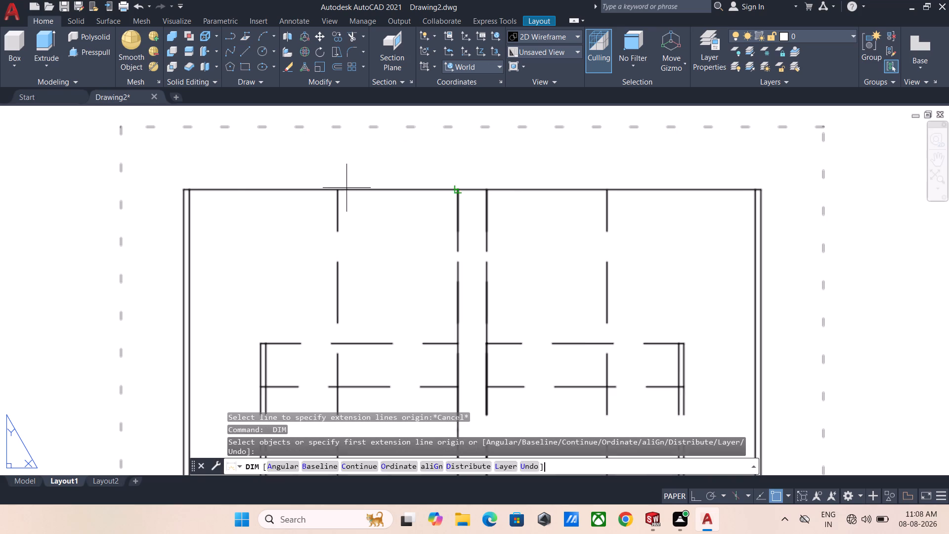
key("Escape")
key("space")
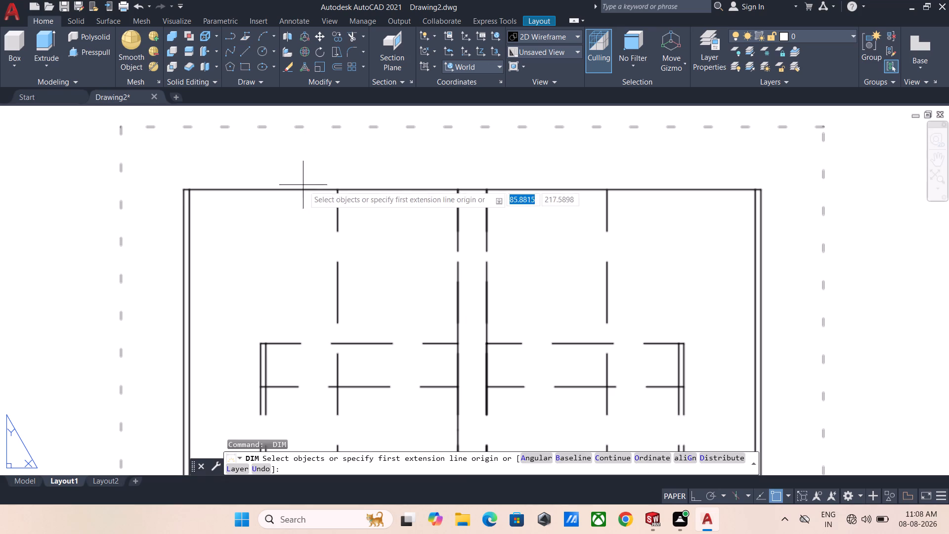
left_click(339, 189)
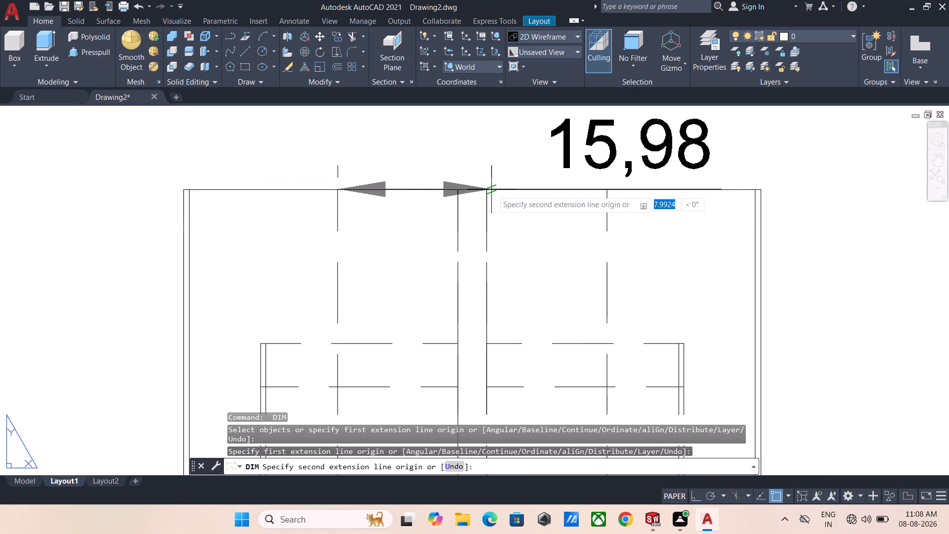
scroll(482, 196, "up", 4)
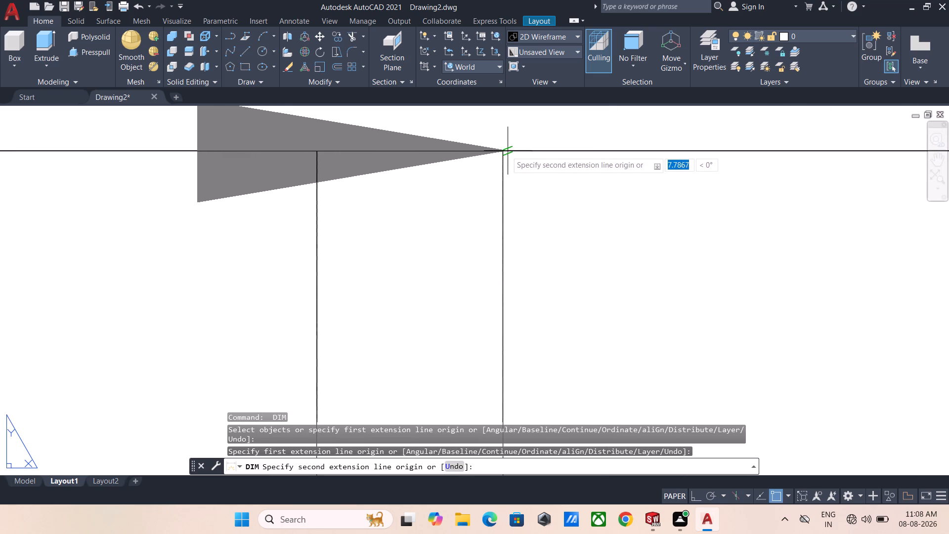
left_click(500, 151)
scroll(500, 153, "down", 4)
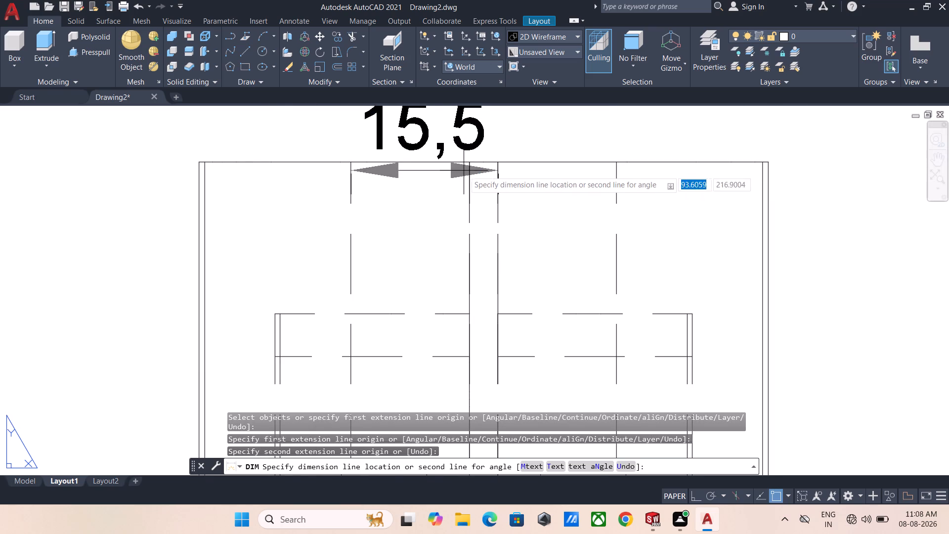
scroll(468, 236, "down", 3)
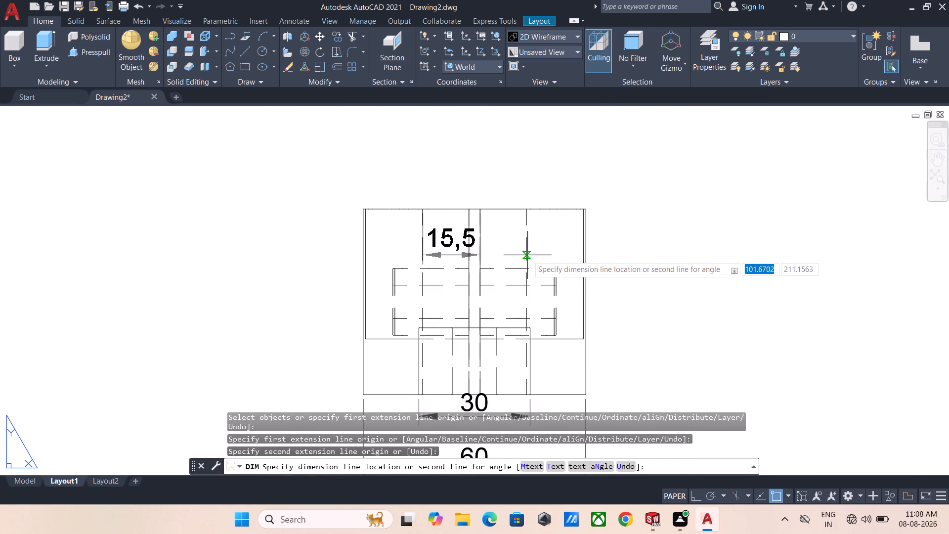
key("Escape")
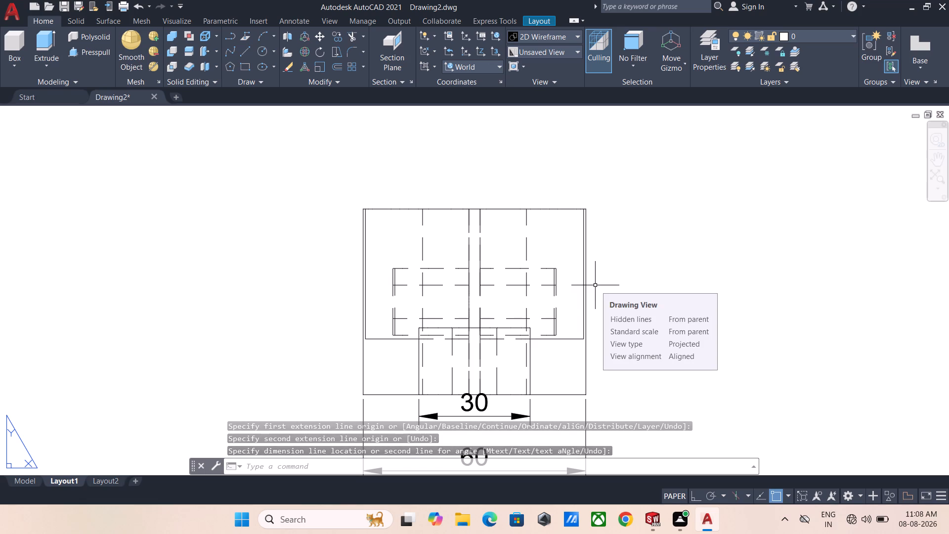
Dimension the left hidden lug's width in the projected side view, from its upper outer corner to the central slit, placing it above the view.
scroll(401, 262, "up", 3)
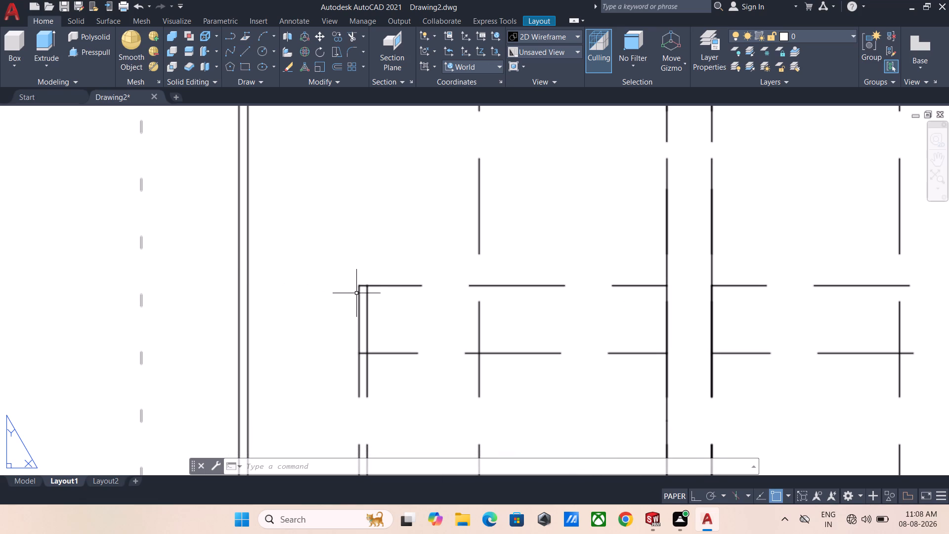
key("space")
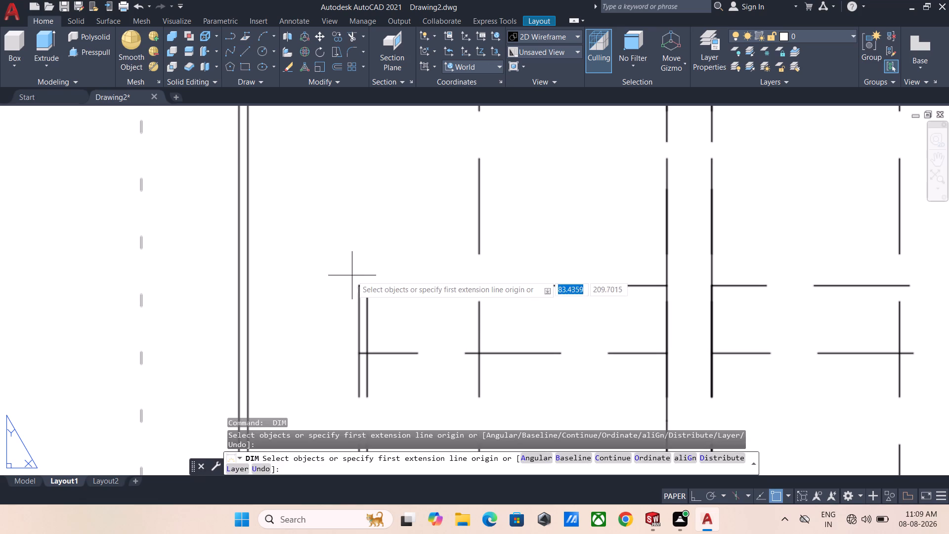
left_click(359, 284)
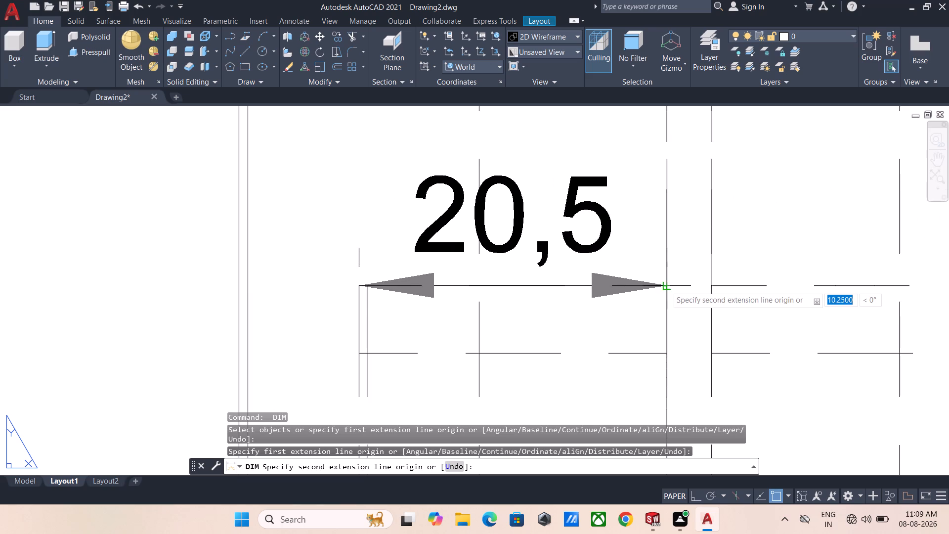
scroll(666, 286, "up", 4)
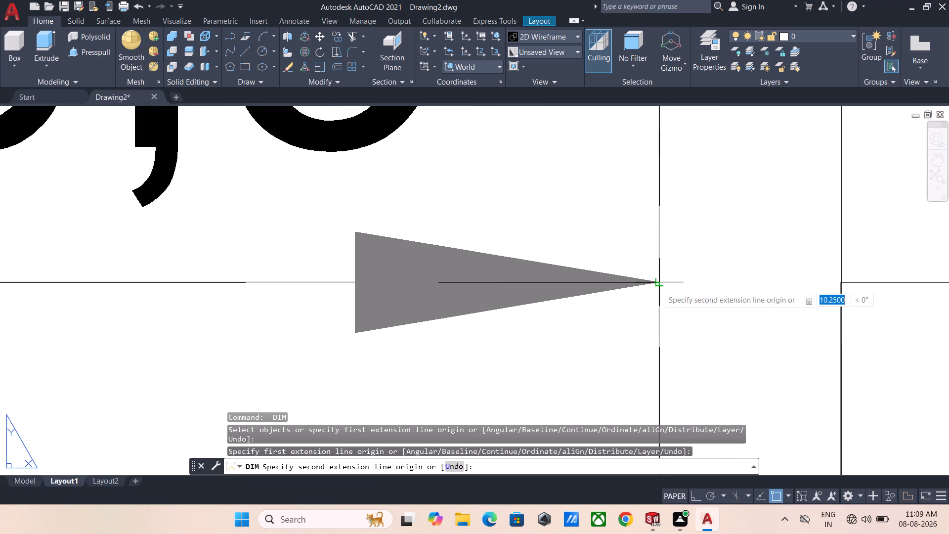
scroll(658, 286, "down", 3)
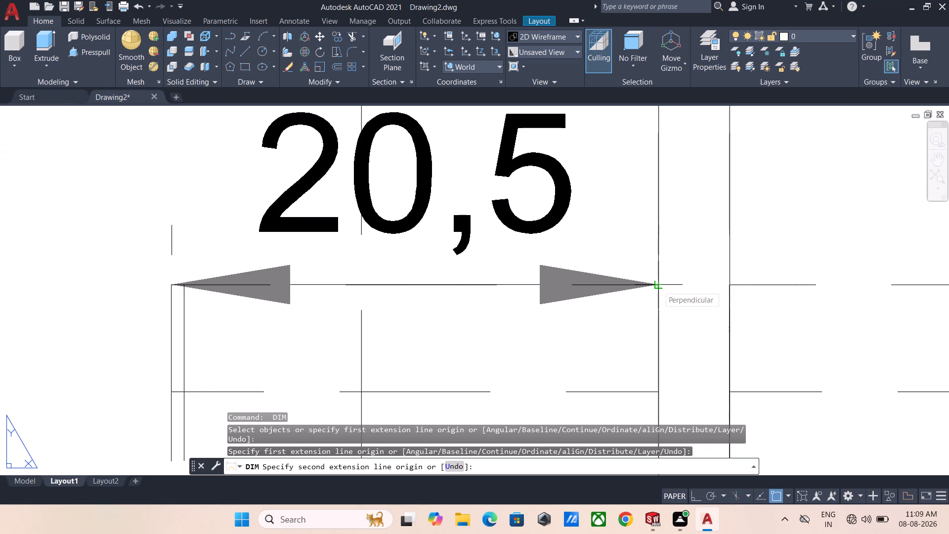
left_click(658, 286)
scroll(640, 195, "down", 3)
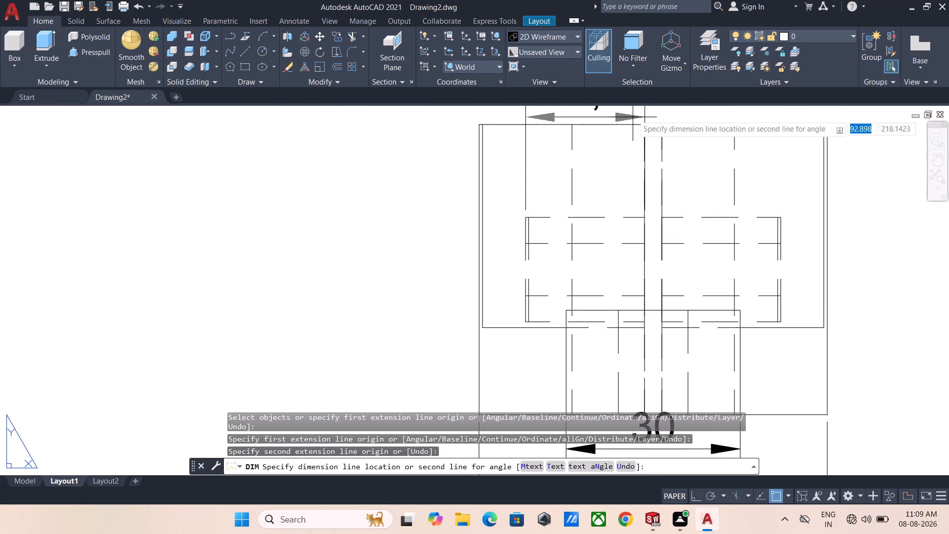
middle_click_drag(632, 115, 636, 223)
left_click(635, 201)
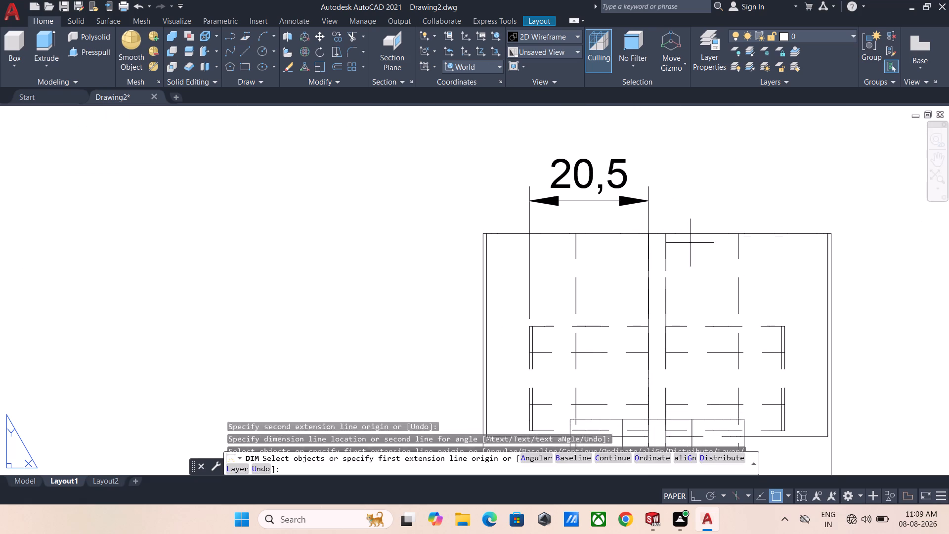
key("Escape")
Dimension the right hidden lug's width in the projected side view, from the central slit to its upper outer corner, placing it above the view.
key("space")
key("Escape")
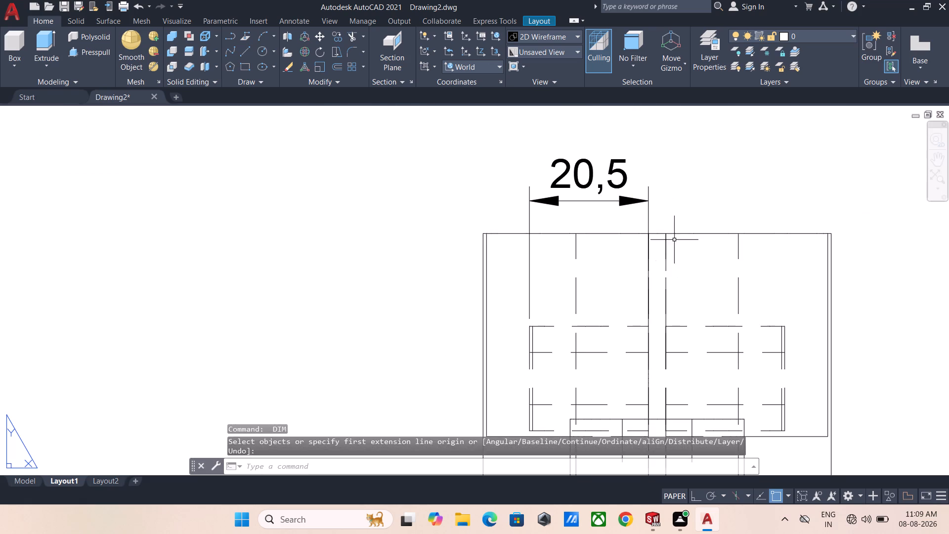
key("space")
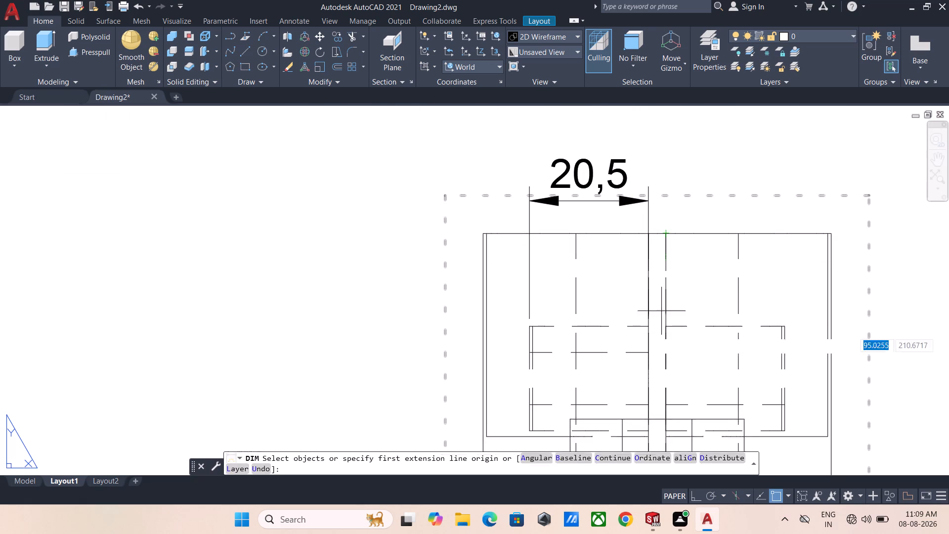
scroll(649, 355, "up", 3)
scroll(703, 221, "down", 3)
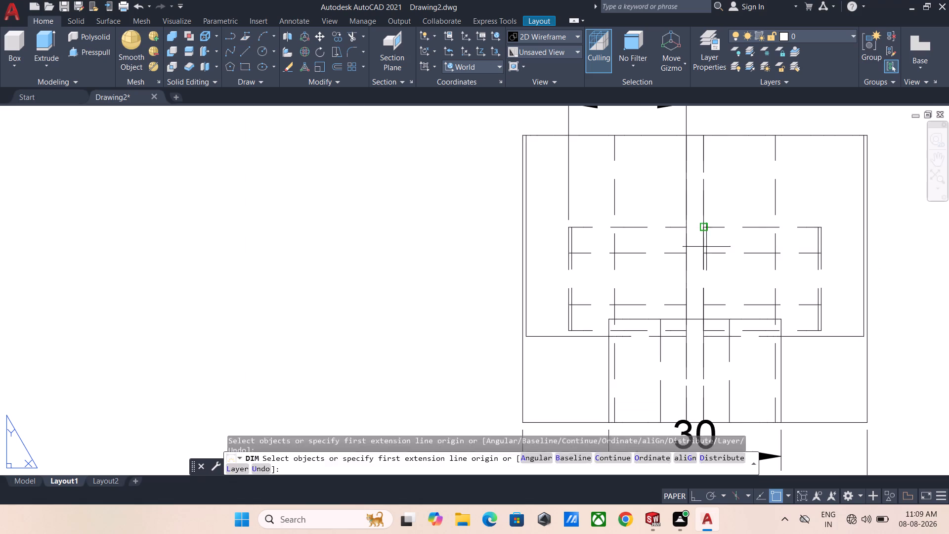
scroll(702, 234, "up", 3)
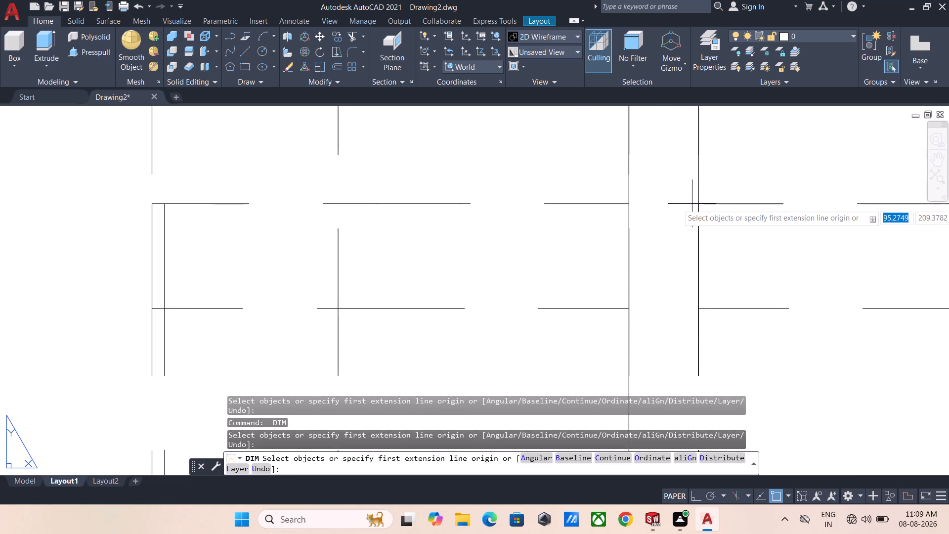
left_click(696, 206)
scroll(709, 208, "down", 3)
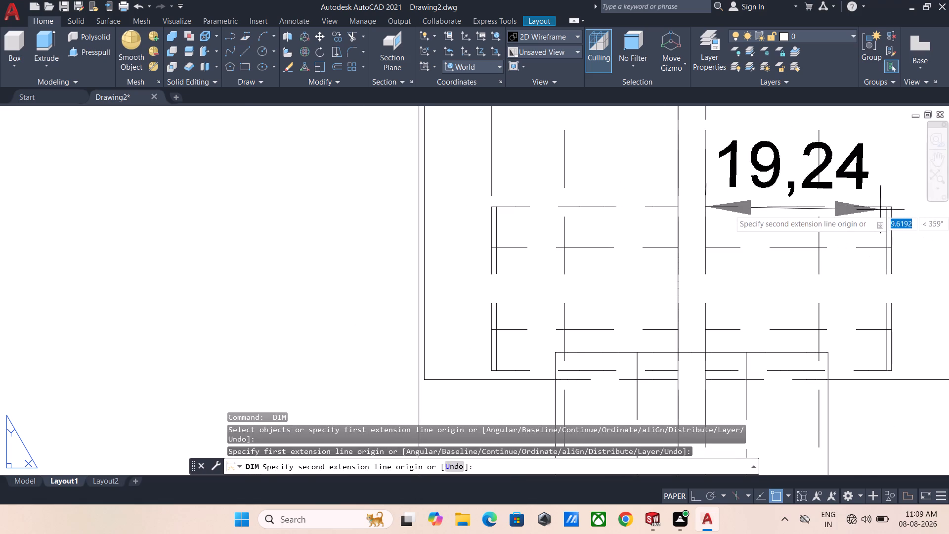
left_click(890, 207)
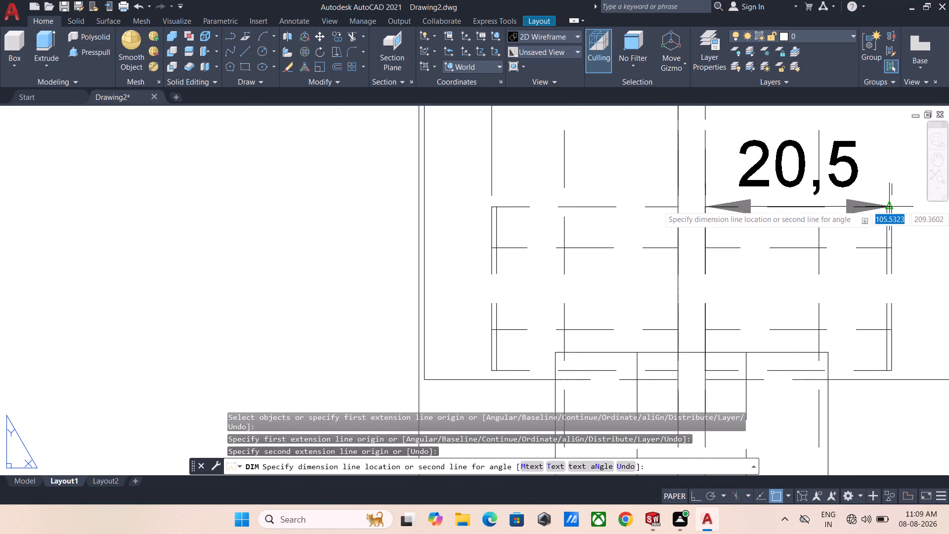
scroll(890, 204, "down", 3)
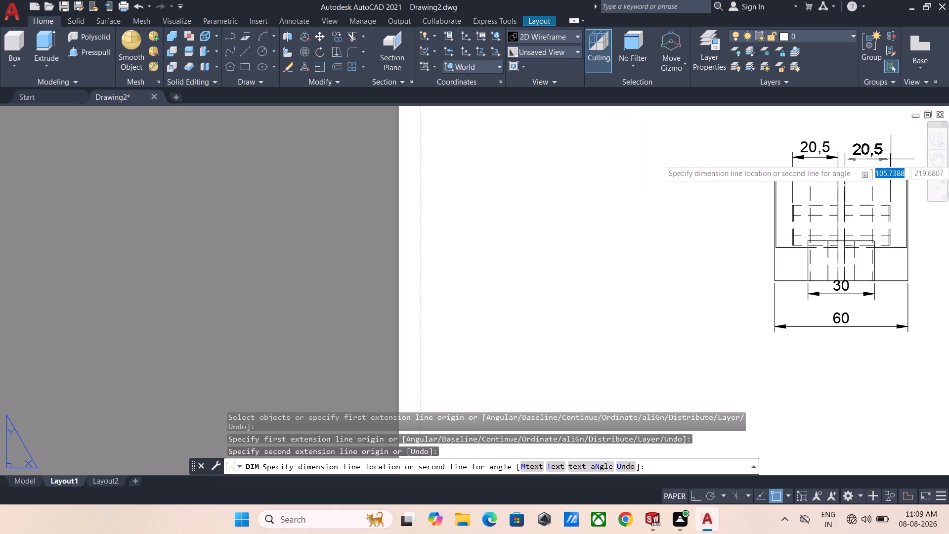
left_click(891, 158)
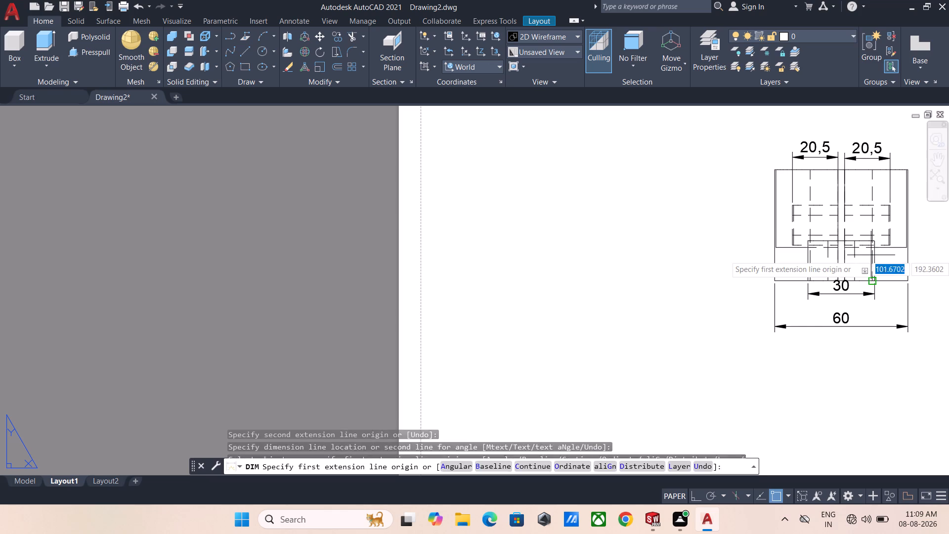
key("Escape")
Look over the projected side view, the front view and the top view on the sheet.
scroll(872, 249, "down", 1)
middle_click(872, 249)
middle_click_drag(896, 207, 464, 236)
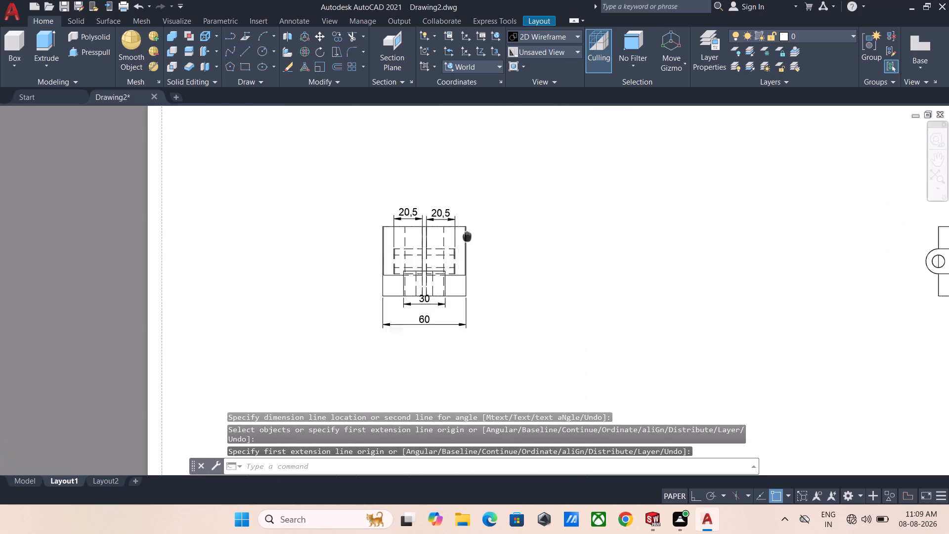
middle_click_drag(464, 236, 299, 233)
middle_click_drag(668, 250, 450, 240)
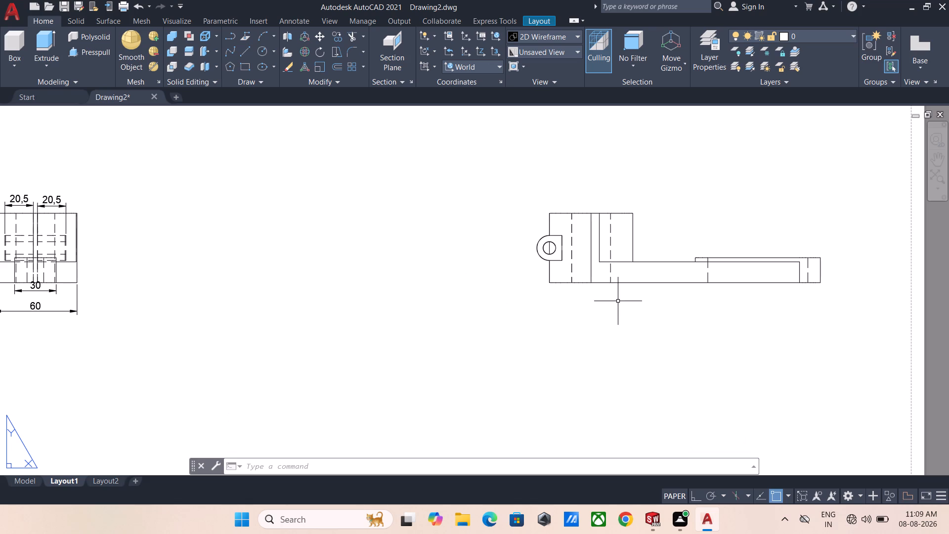
scroll(626, 295, "down", 2)
scroll(556, 320, "up", 3)
scroll(610, 300, "down", 3)
middle_click_drag(646, 298, 549, 319)
scroll(572, 290, "up", 2)
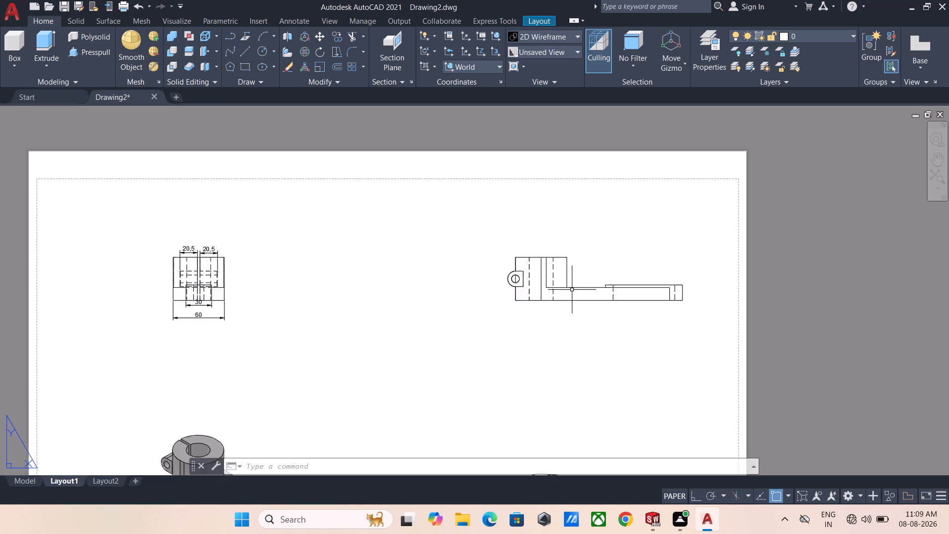
scroll(572, 290, "up", 1)
scroll(573, 291, "down", 3)
middle_click_drag(543, 348, 565, 210)
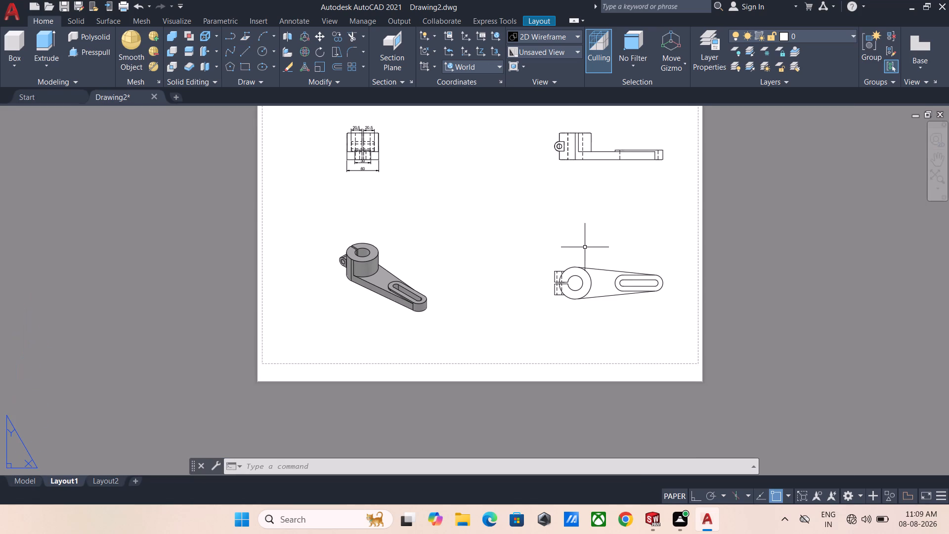
scroll(583, 245, "up", 2)
middle_click_drag(640, 326, 587, 273)
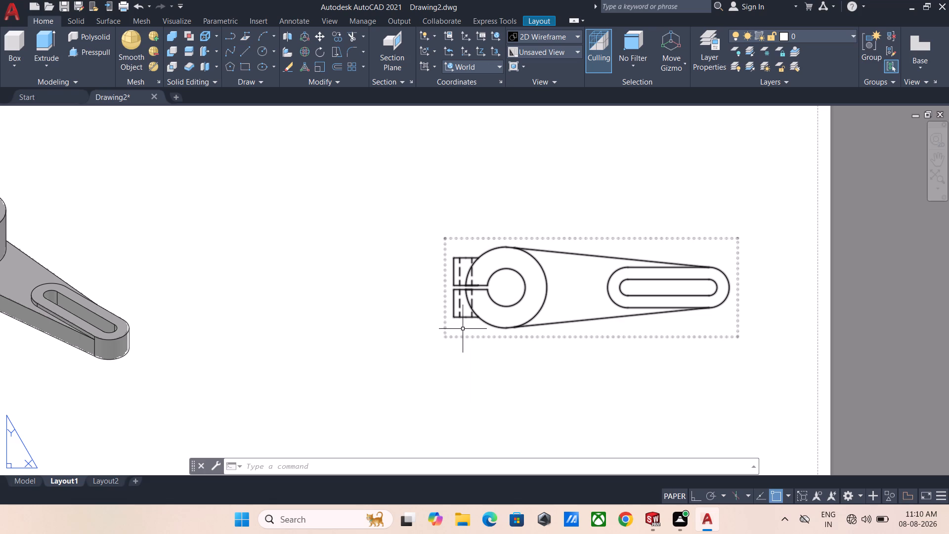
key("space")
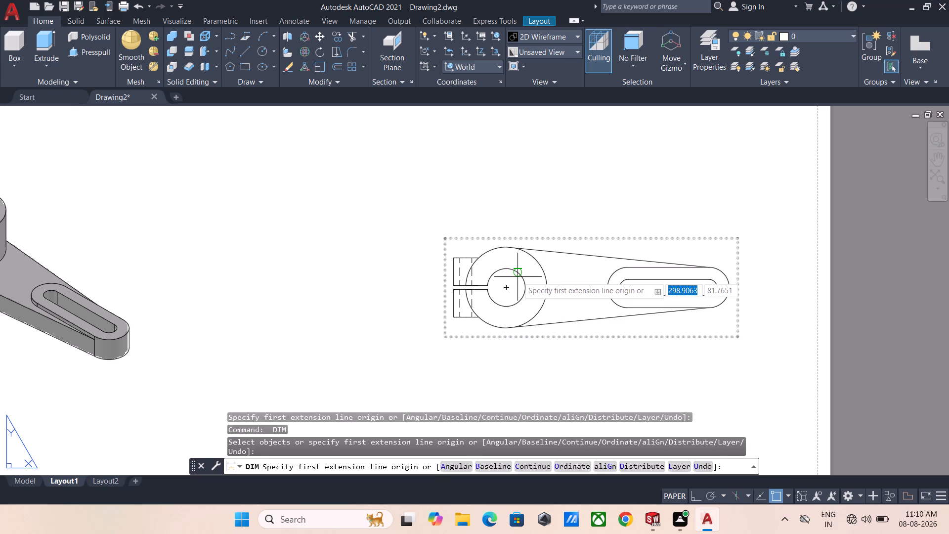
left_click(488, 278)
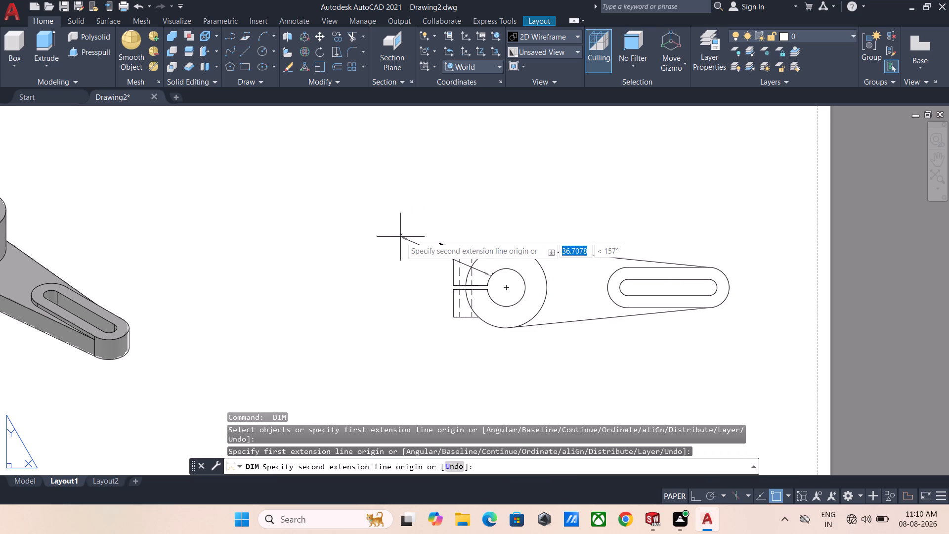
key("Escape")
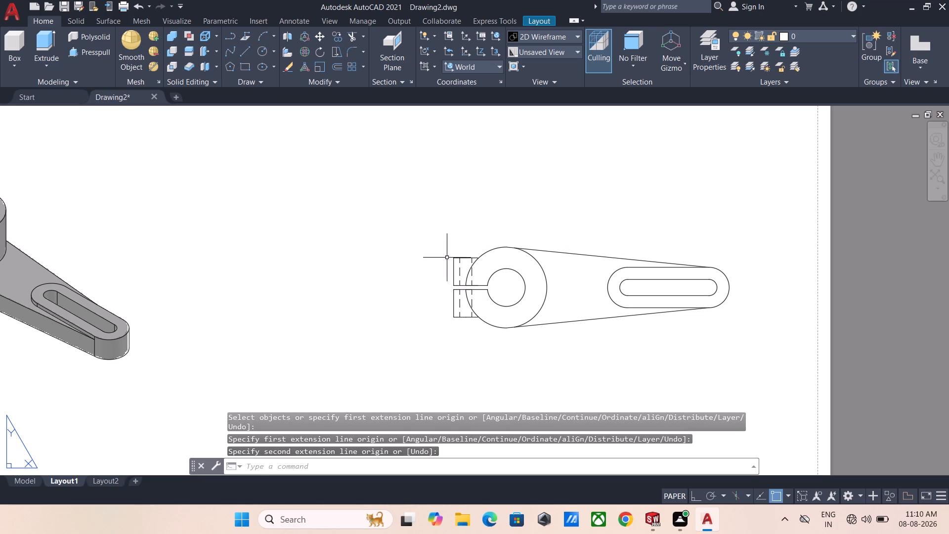
Add a radius dimension to the hub's central bore in the top view, placing it outside and above the hub.
key("space")
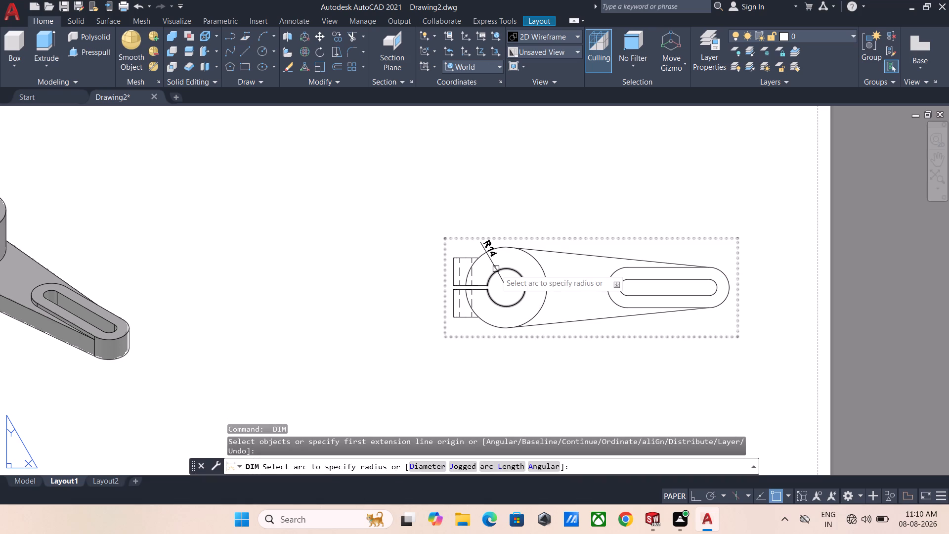
left_click(496, 269)
left_click(471, 208)
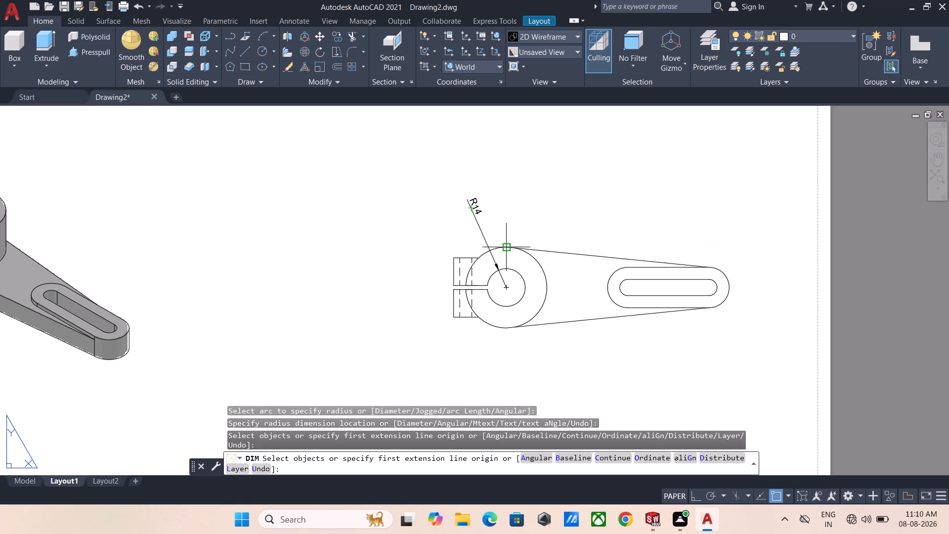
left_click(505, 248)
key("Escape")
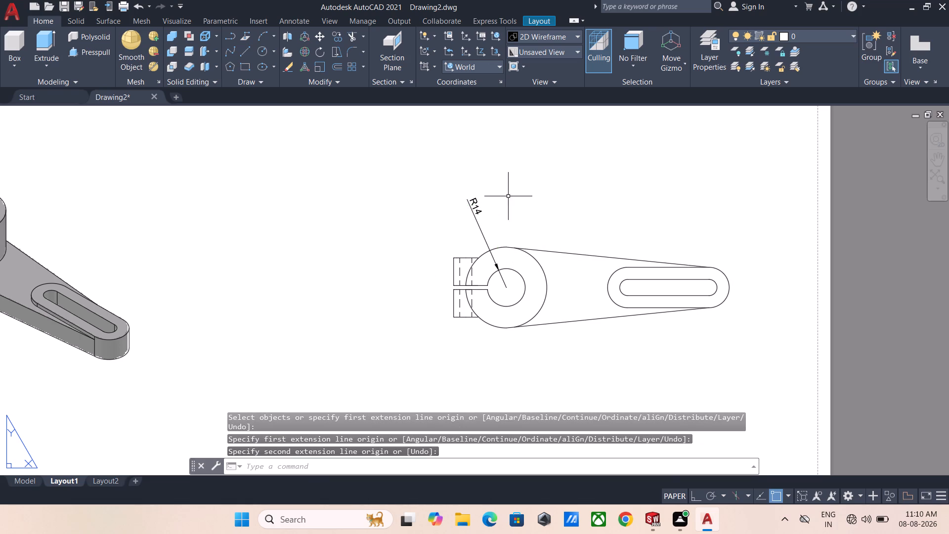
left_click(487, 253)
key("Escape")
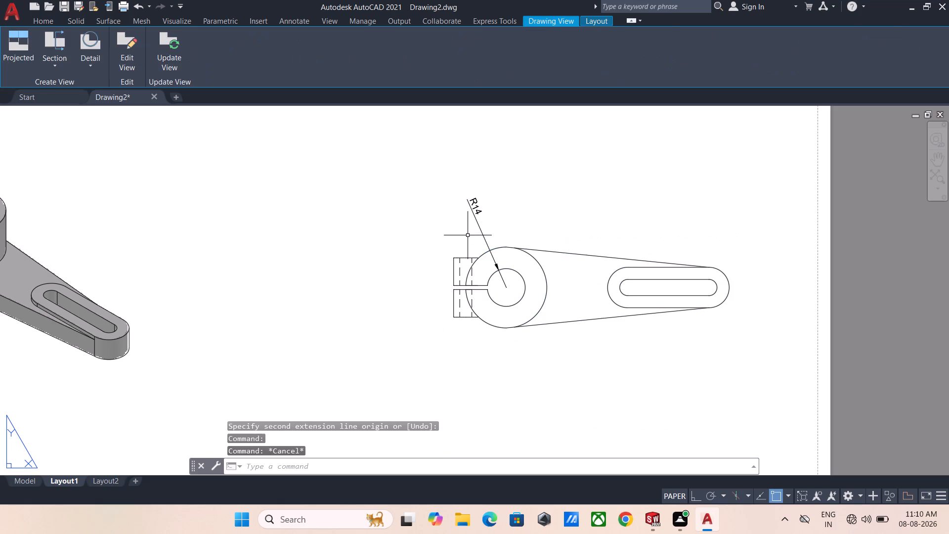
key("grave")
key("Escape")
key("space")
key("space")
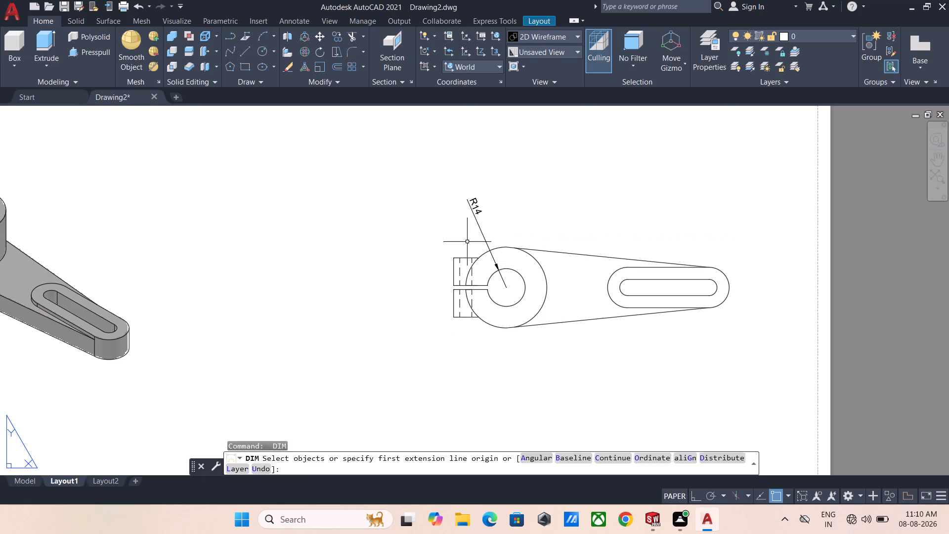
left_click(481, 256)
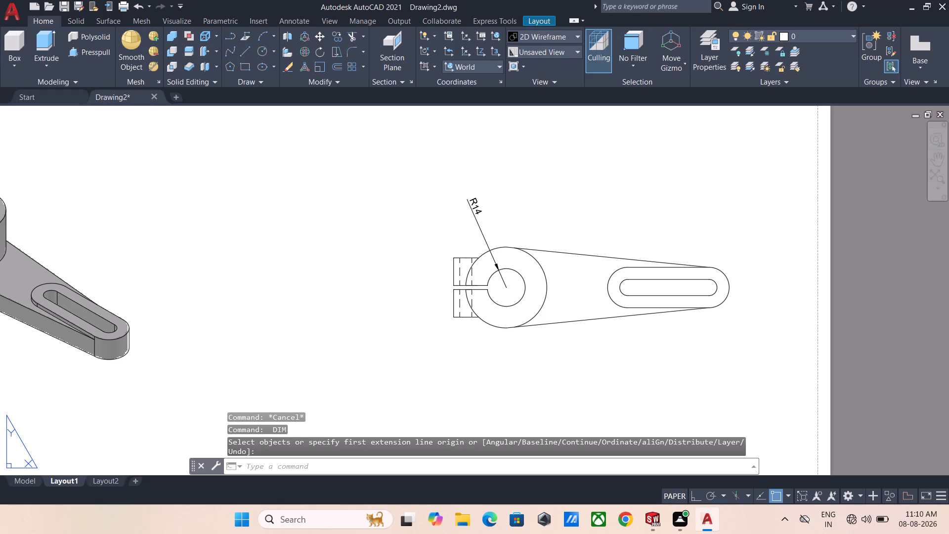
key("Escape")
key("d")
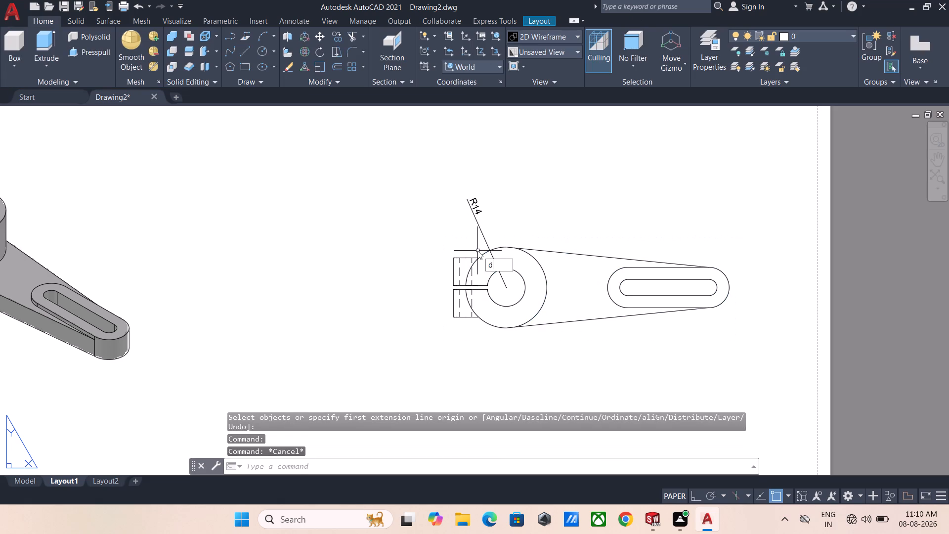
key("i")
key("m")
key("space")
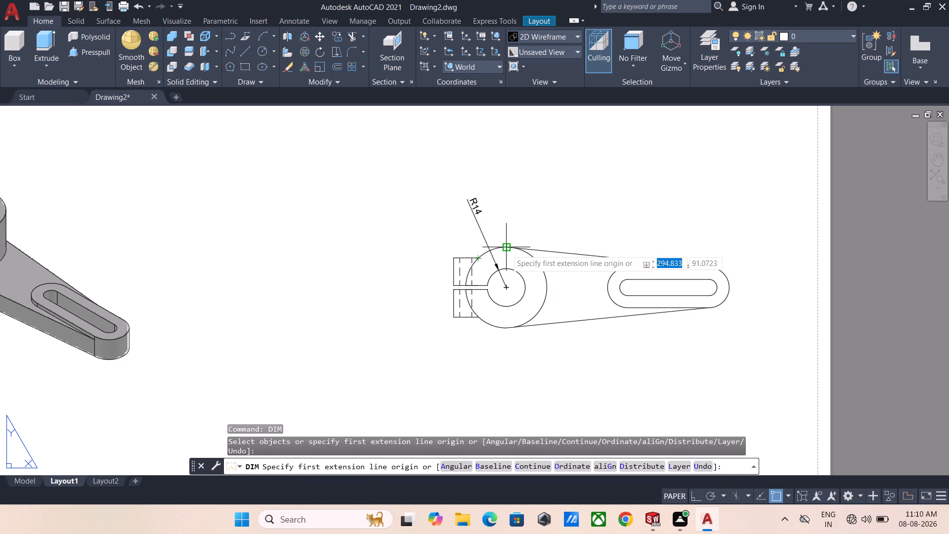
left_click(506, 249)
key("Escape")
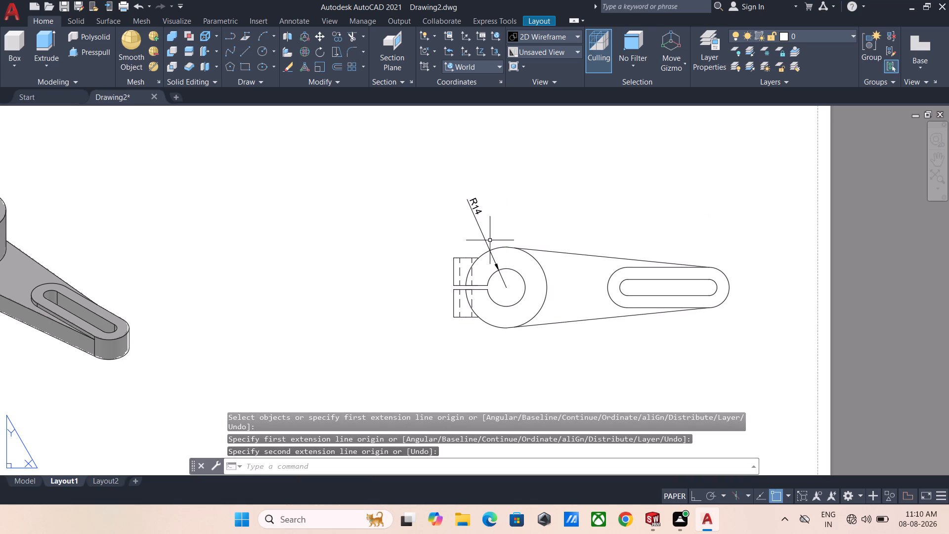
Add a radius dimension to the hub's outer circle in the top view, placing it outside, below and left of the hub.
key("space")
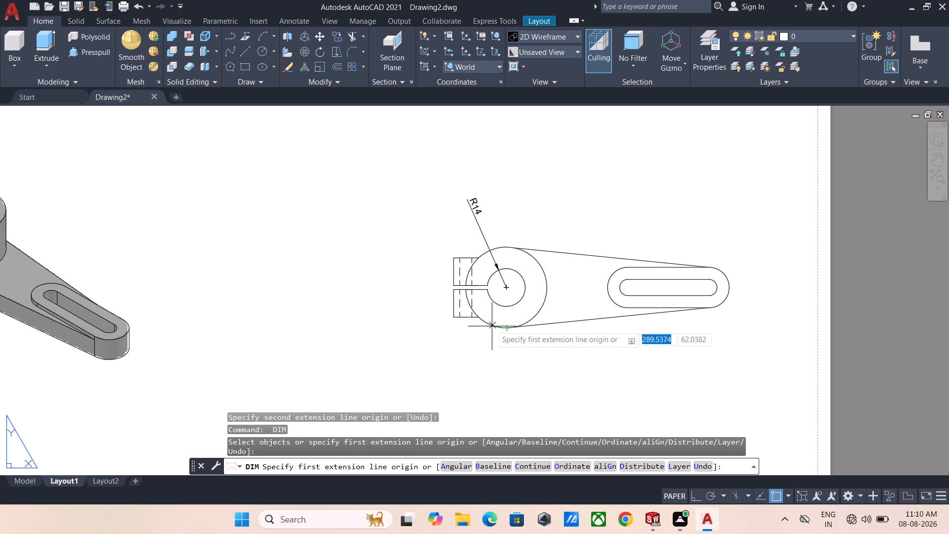
key("space")
key("space")
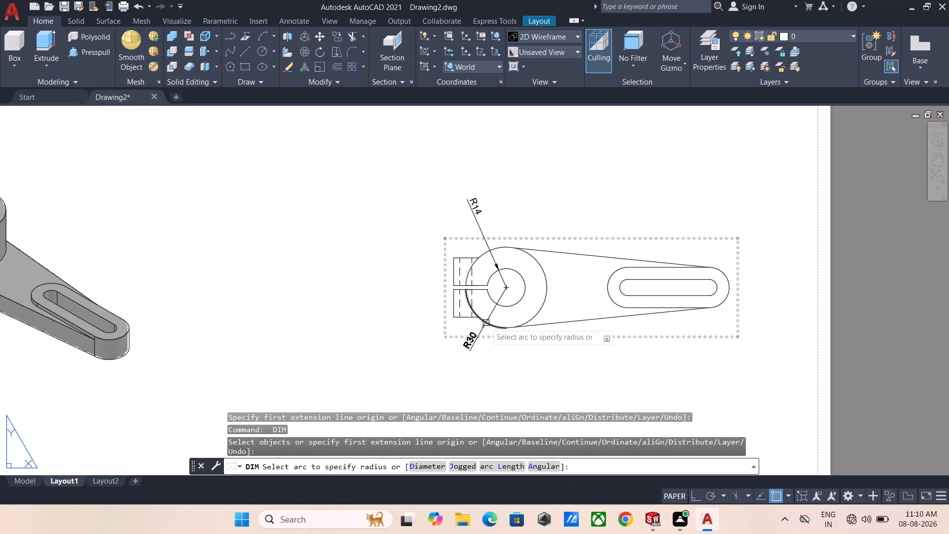
left_click(486, 323)
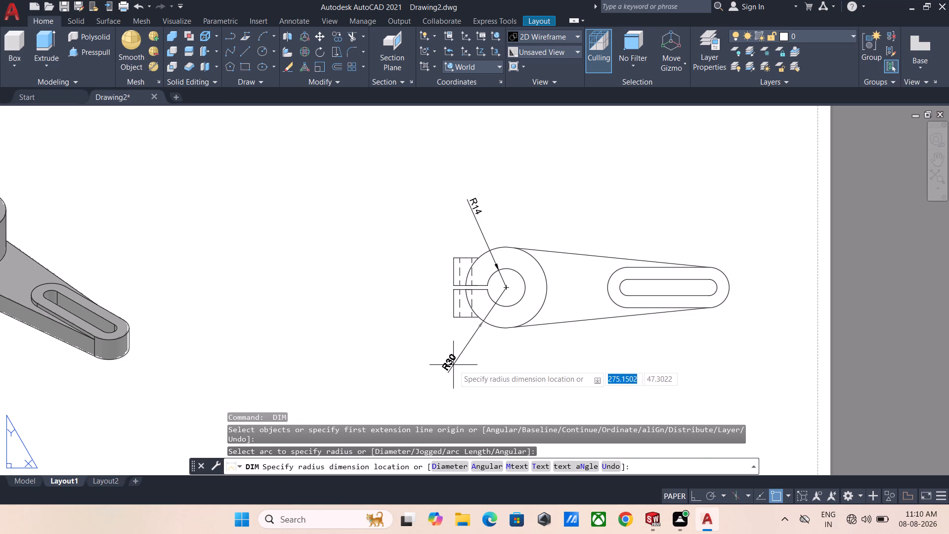
left_click(453, 364)
key("space")
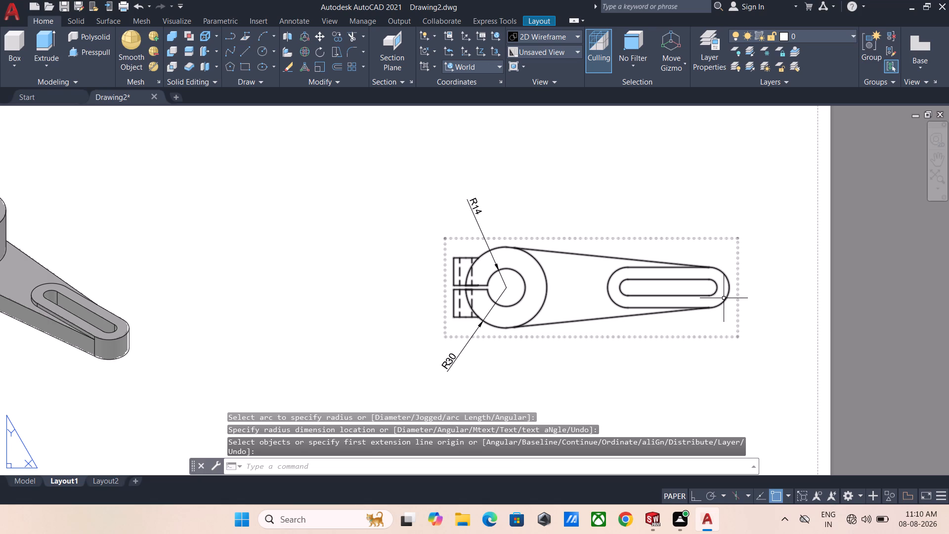
Add a radius dimension to the rounded outer end of the arm in the top view, placing it below and right of the end.
key("space")
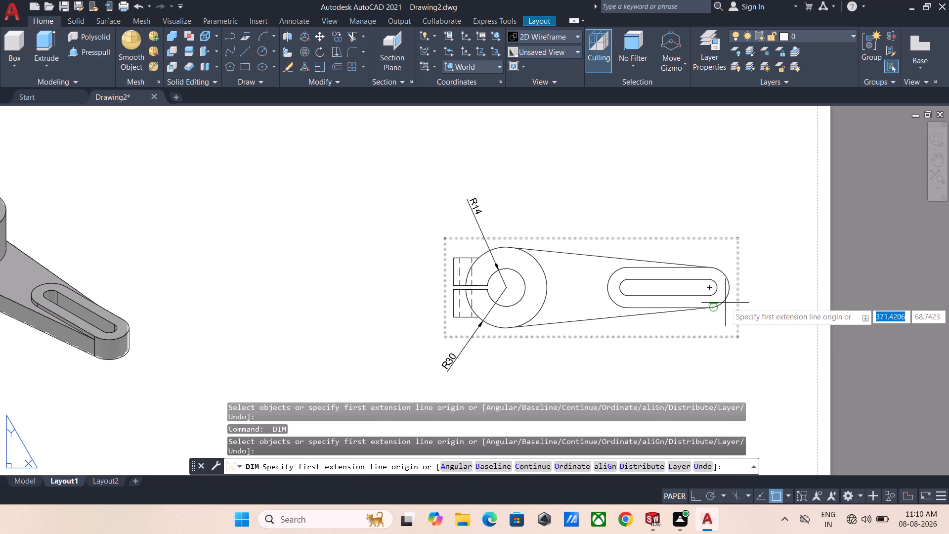
left_click(727, 298)
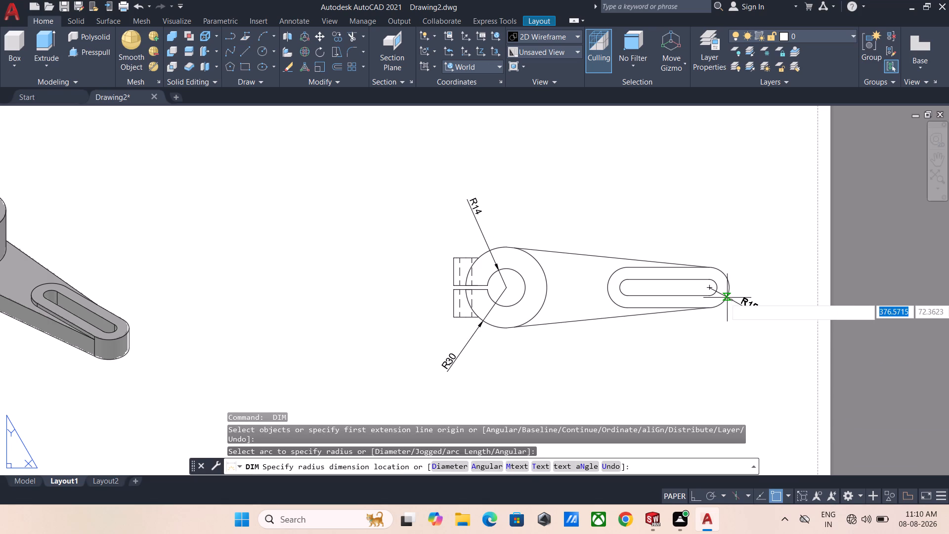
left_click(748, 321)
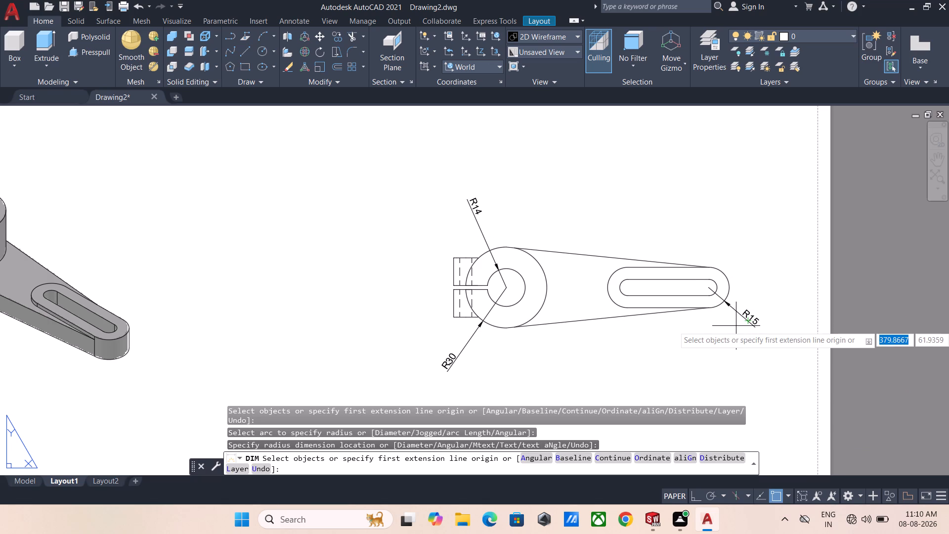
key("space")
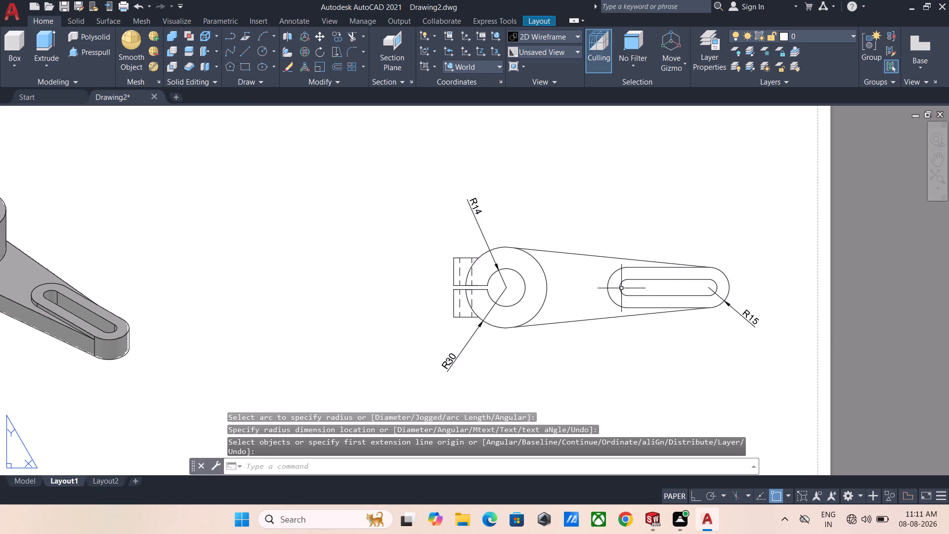
Add a linear dimension between the two end-arc centres of the arm's slot in the top view, placing it just below the arm.
key("space")
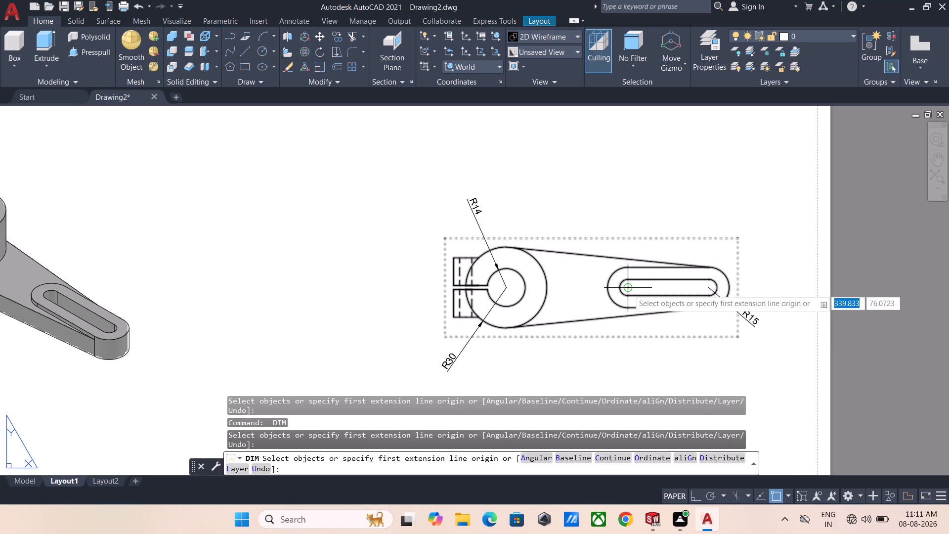
left_click(628, 289)
left_click(709, 288)
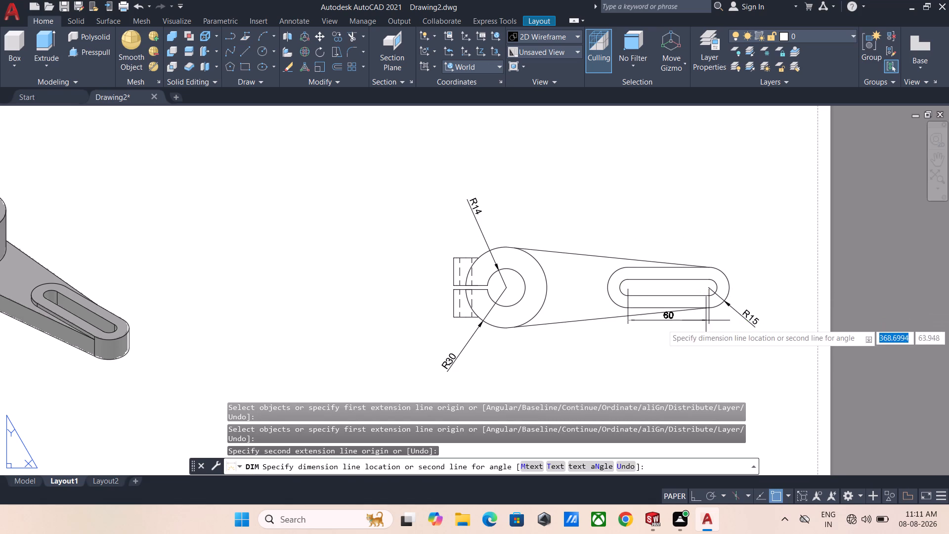
left_click(698, 334)
key("space")
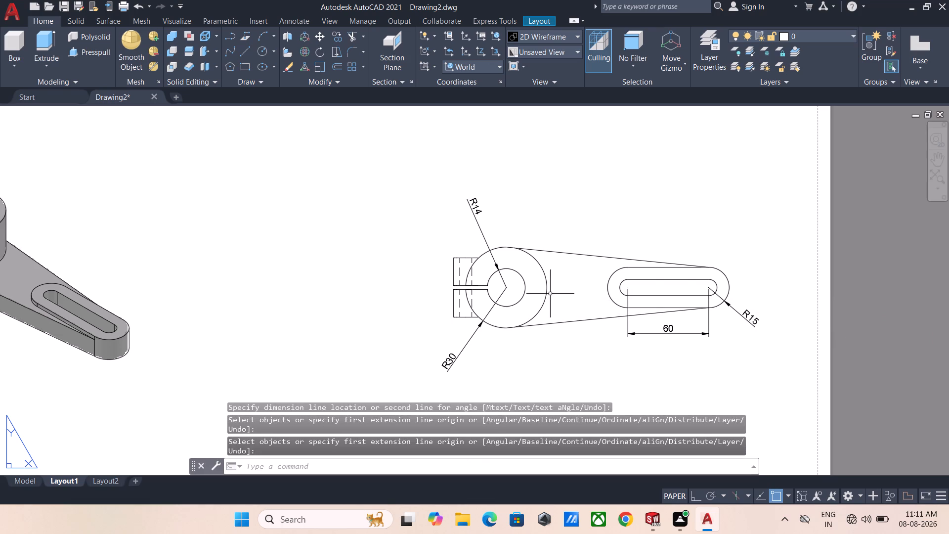
Dimension from the hub's outer edge on the arm side to the slot's far arc centre, placing it below the slot dimension.
key("space")
left_click(548, 286)
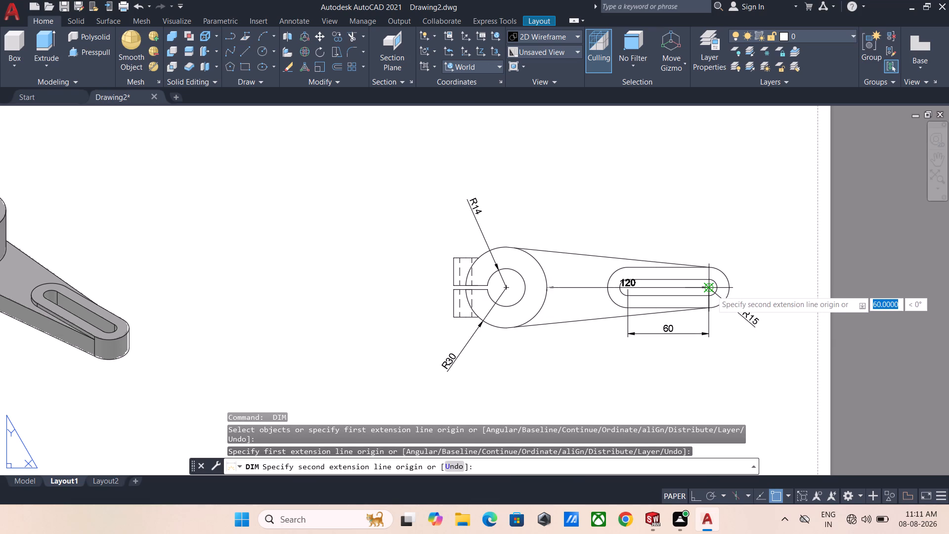
left_click(712, 289)
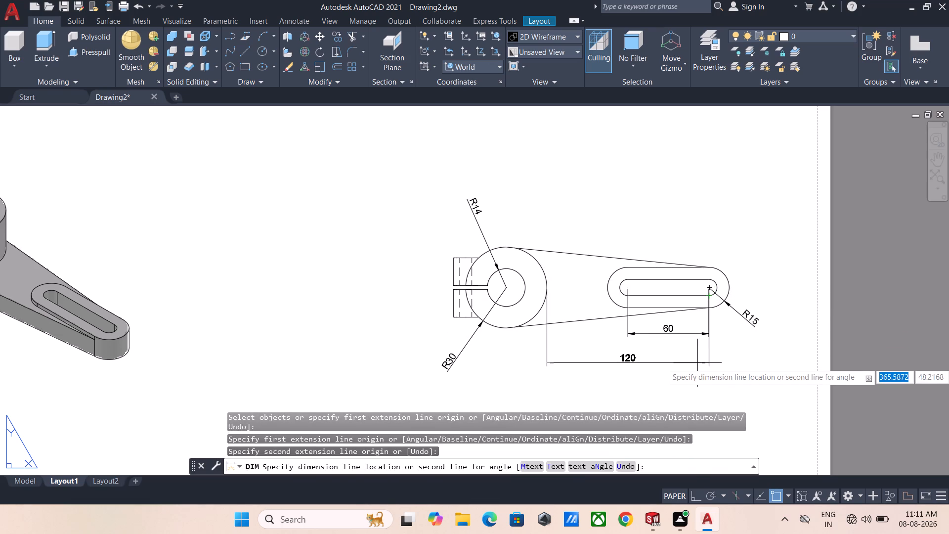
left_click(697, 363)
key("Escape")
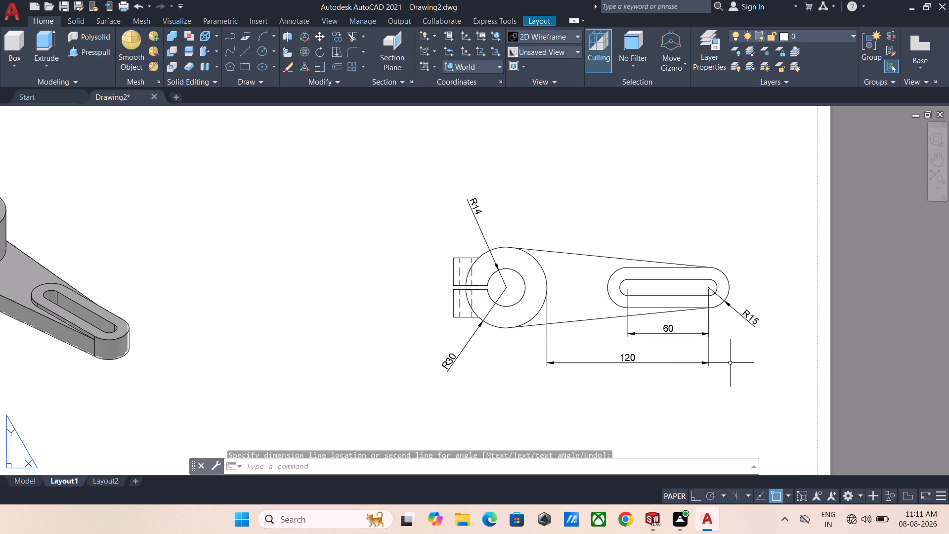
Look over the sheet, examining the two upper views and the dimensioned top view for missing dimensions.
scroll(730, 363, "down", 2)
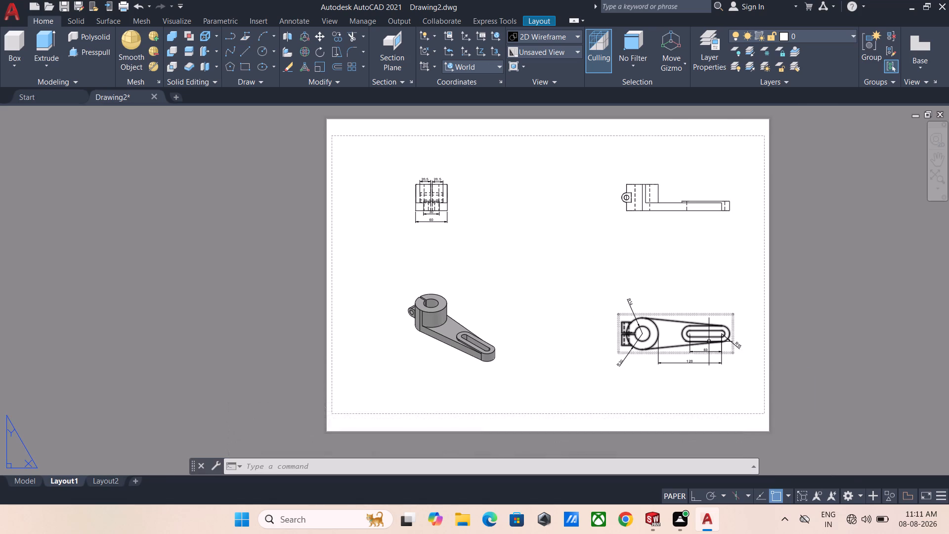
scroll(708, 342, "up", 2)
scroll(701, 311, "down", 1)
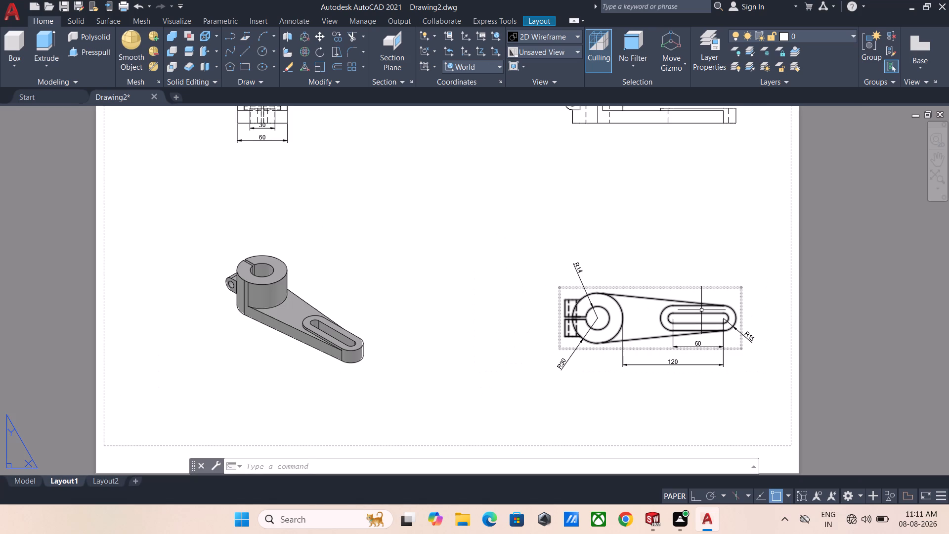
middle_click_drag(705, 252, 739, 533)
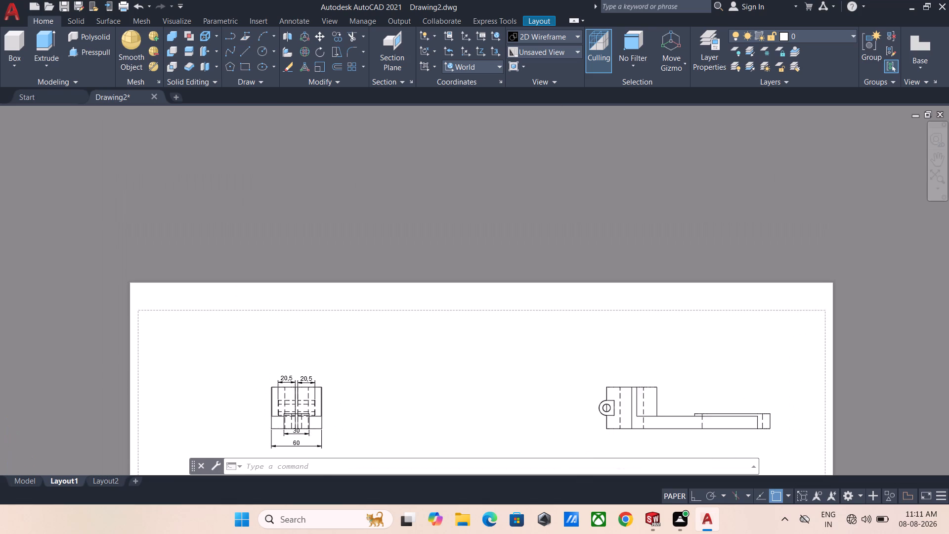
middle_click_drag(739, 533, 740, 516)
middle_click_drag(711, 316, 737, 214)
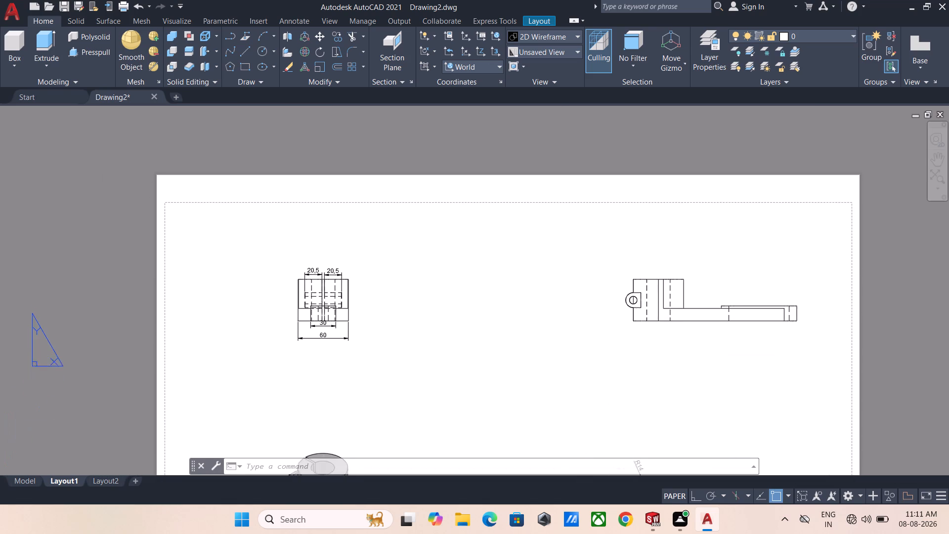
middle_click_drag(737, 214, 740, 151)
middle_click_drag(696, 378, 690, 239)
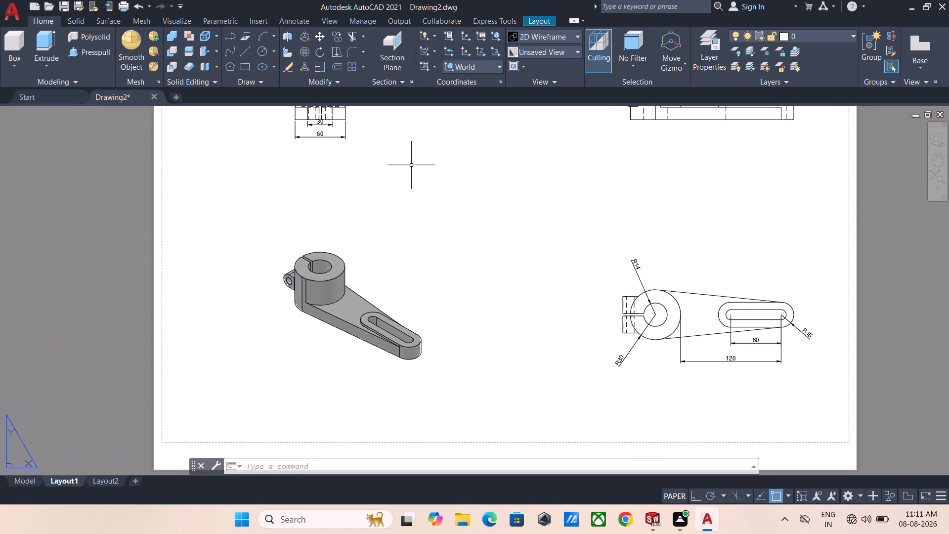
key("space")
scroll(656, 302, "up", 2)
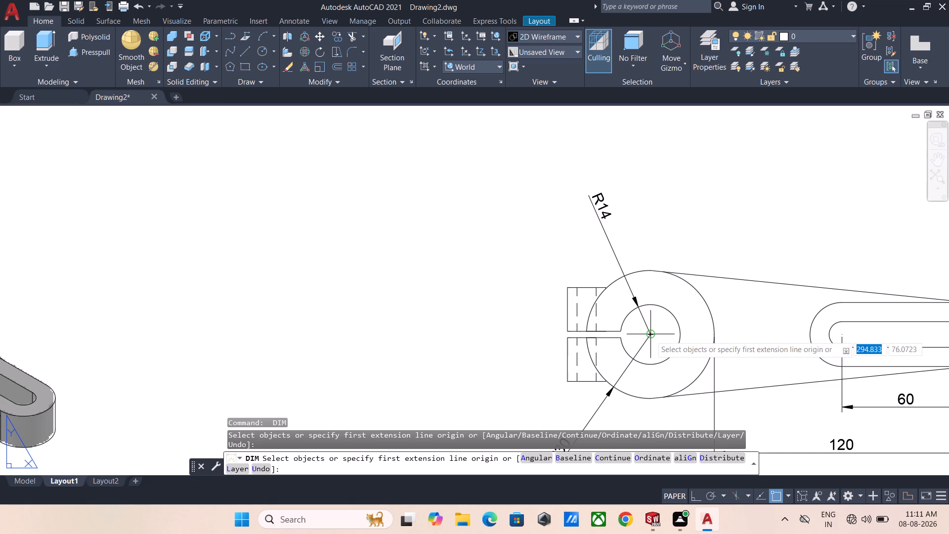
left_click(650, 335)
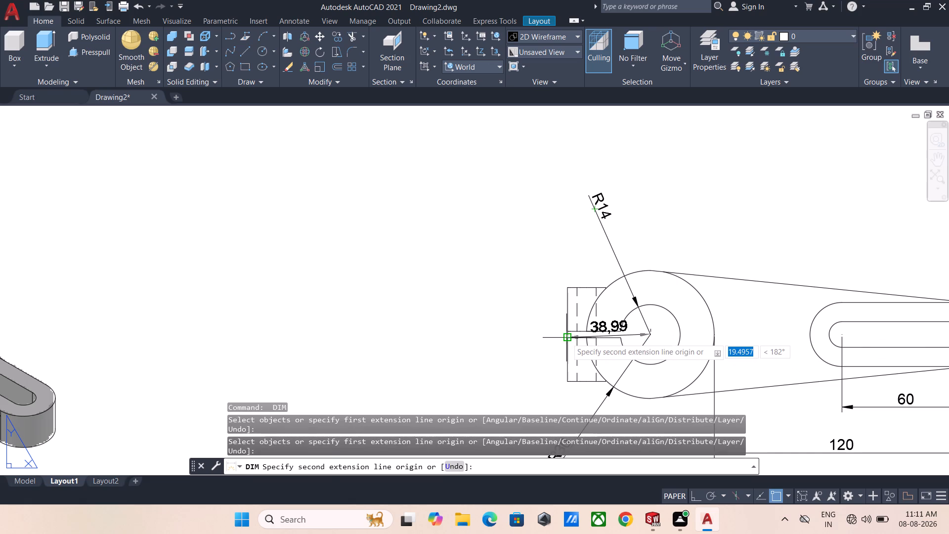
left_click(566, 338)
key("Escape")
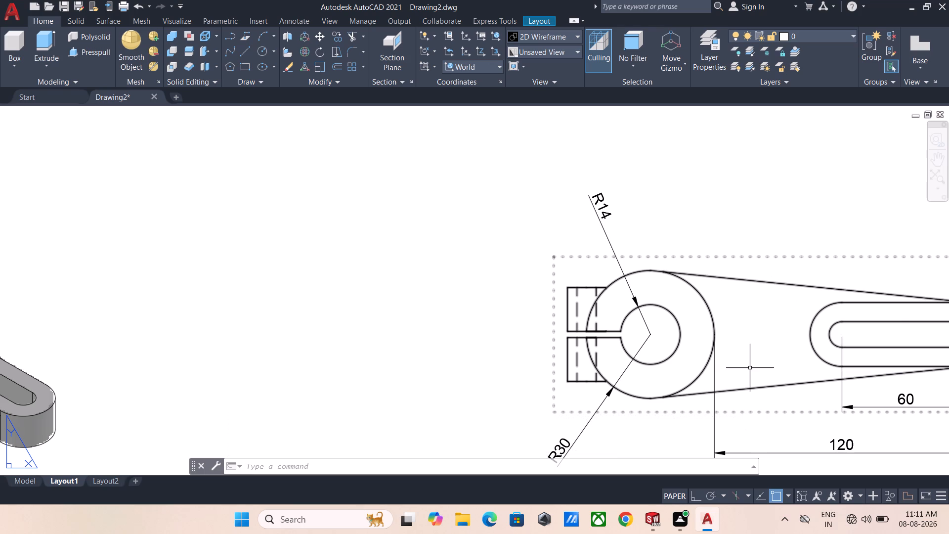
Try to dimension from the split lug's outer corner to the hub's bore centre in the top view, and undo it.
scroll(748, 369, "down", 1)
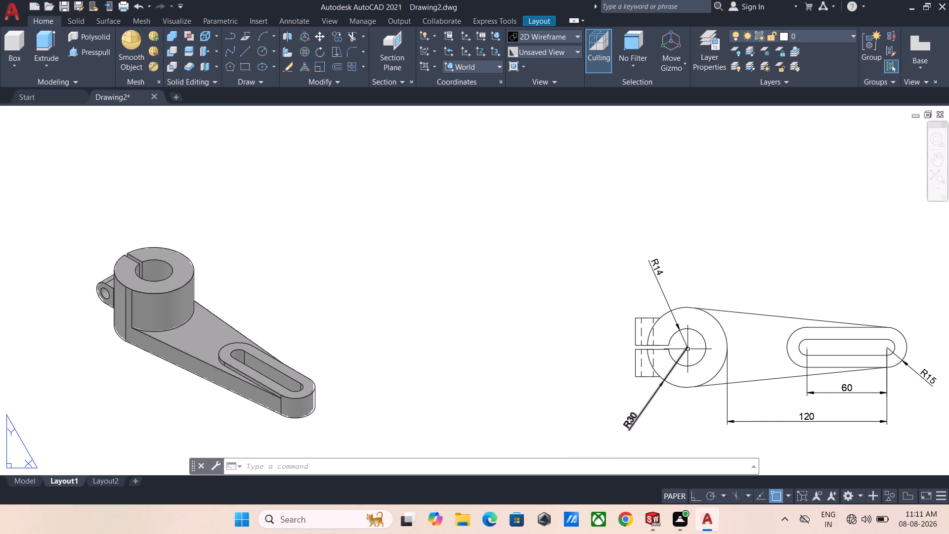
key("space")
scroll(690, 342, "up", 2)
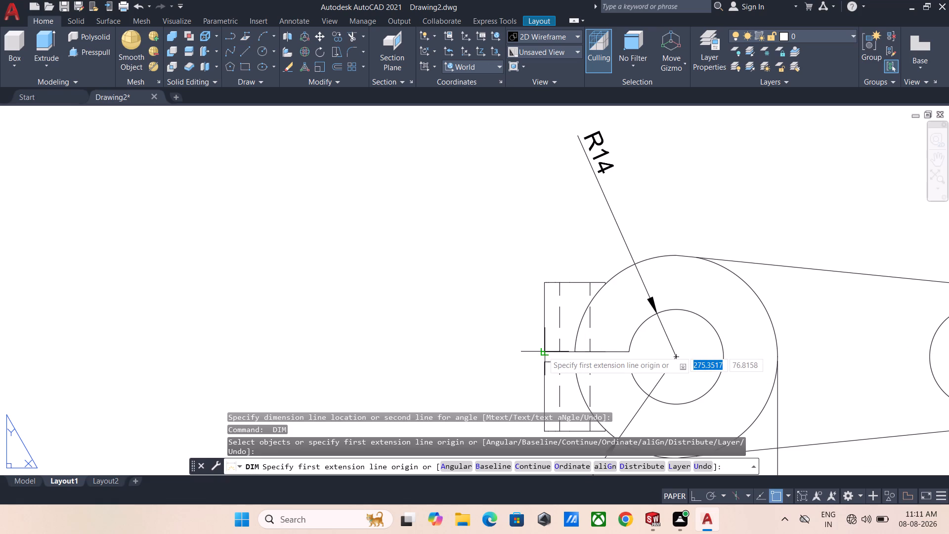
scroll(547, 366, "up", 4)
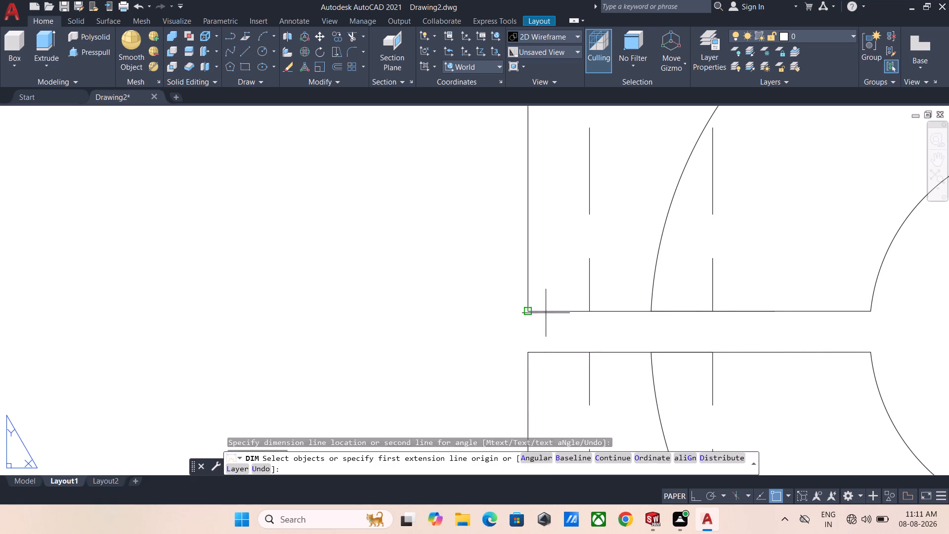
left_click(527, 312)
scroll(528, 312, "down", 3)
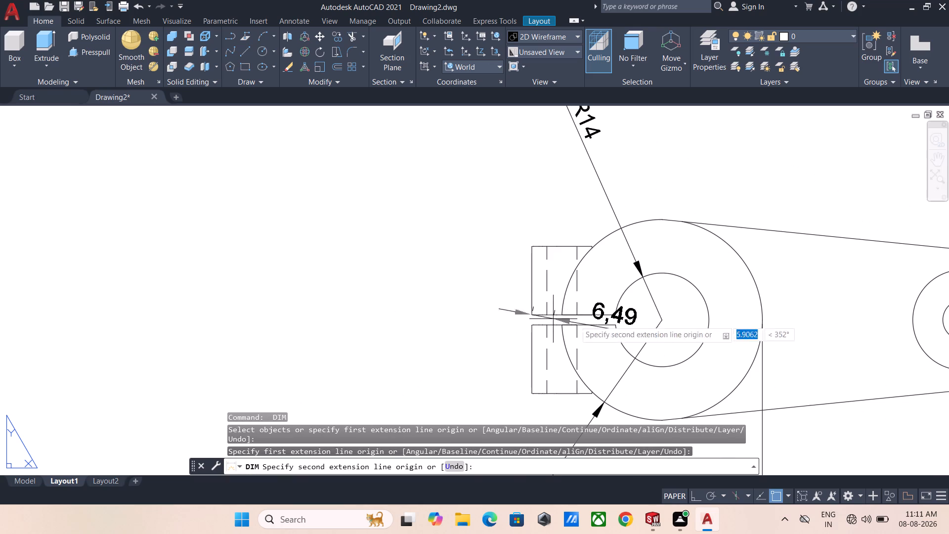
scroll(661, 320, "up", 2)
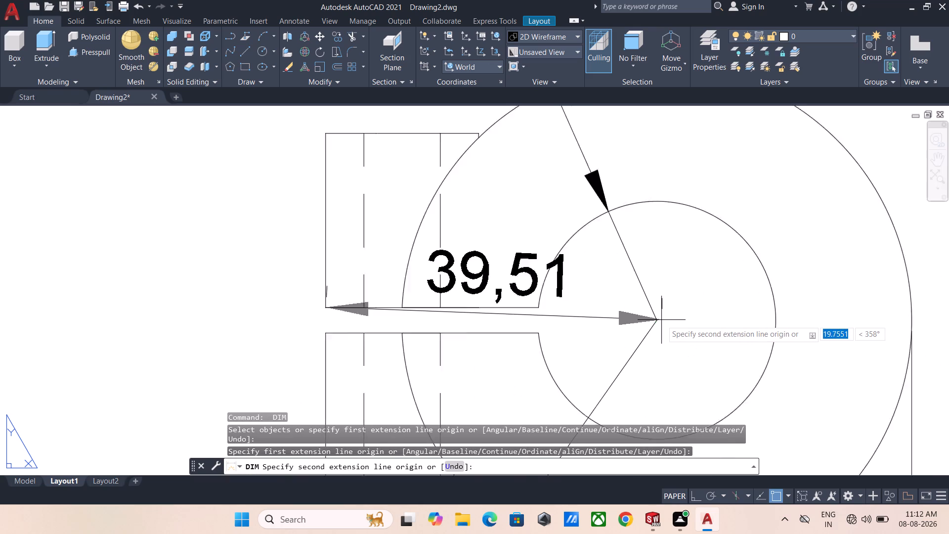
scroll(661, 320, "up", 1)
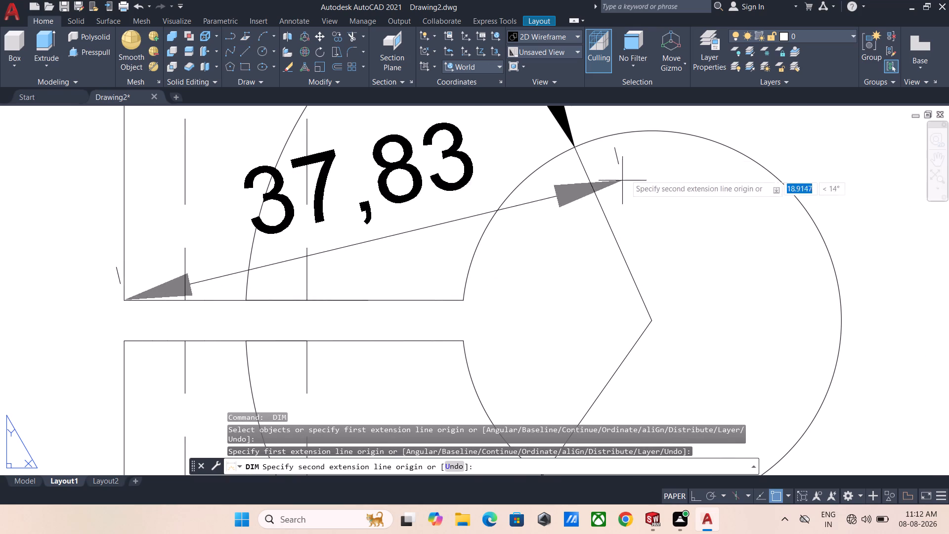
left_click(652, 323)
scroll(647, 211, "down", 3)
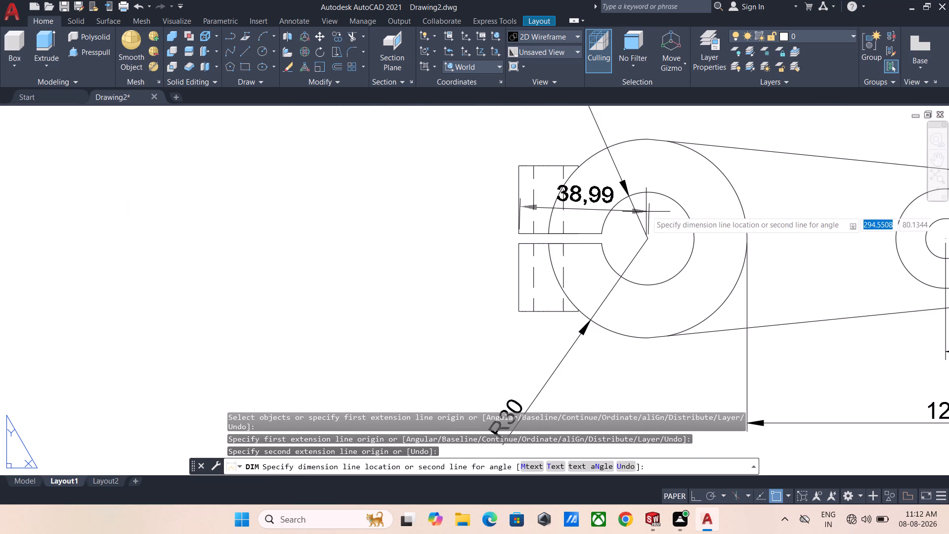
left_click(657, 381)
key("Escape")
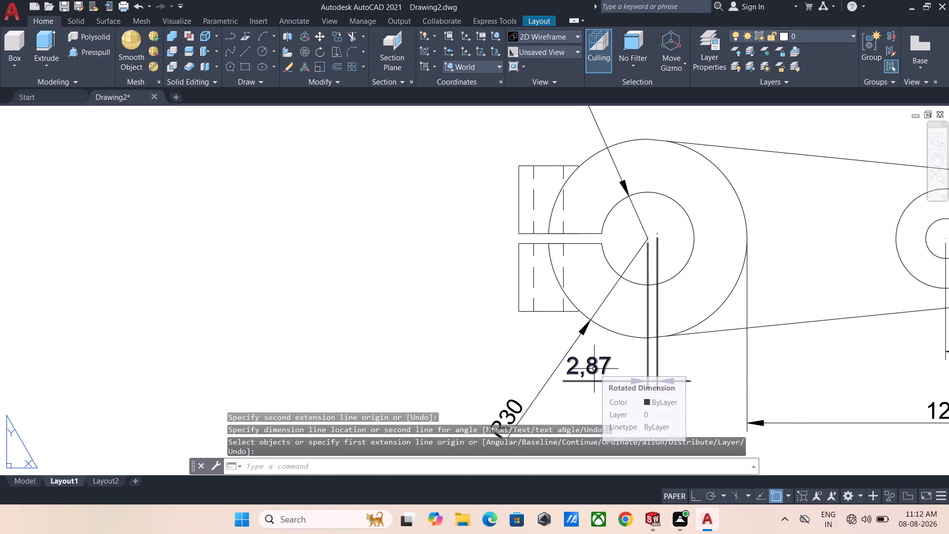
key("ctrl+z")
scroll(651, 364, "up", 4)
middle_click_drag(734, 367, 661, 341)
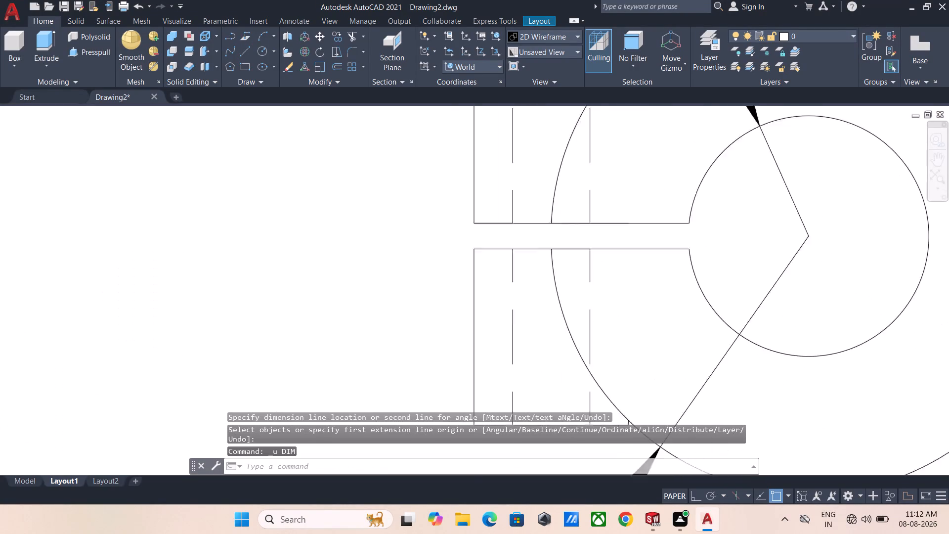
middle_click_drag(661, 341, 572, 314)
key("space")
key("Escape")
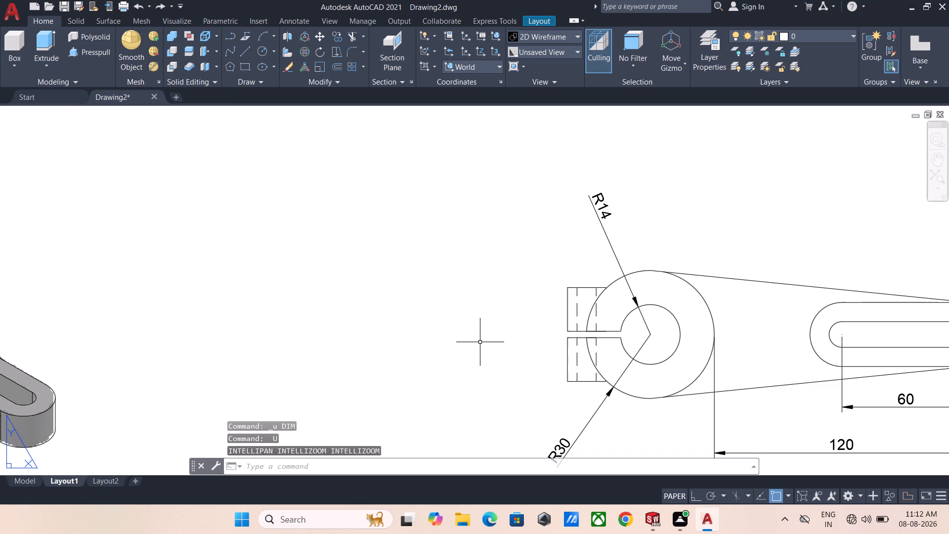
Dimension from the hub's bore centre to the split lug's outer end corner in the top view, placing it below the hub.
key("d")
key("i")
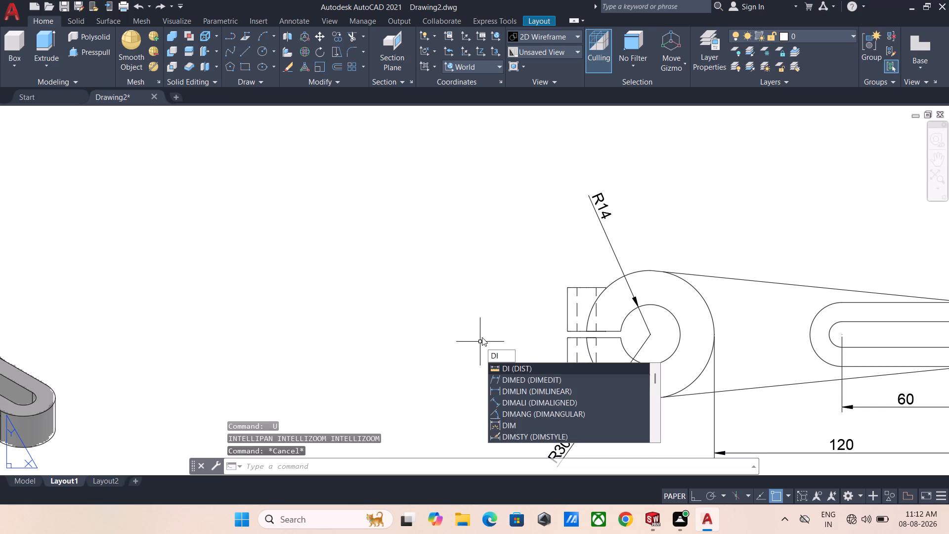
key("m")
key("space")
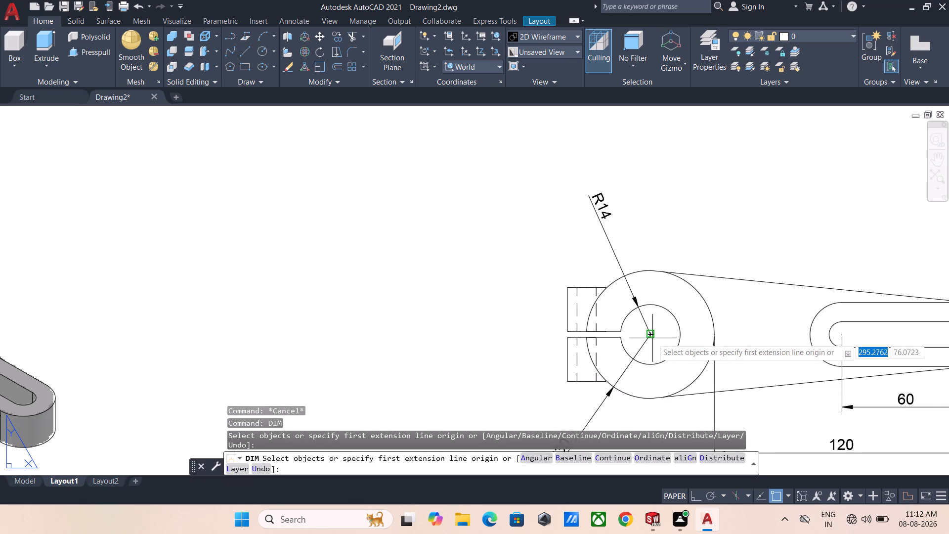
left_click_drag(652, 335, 646, 337)
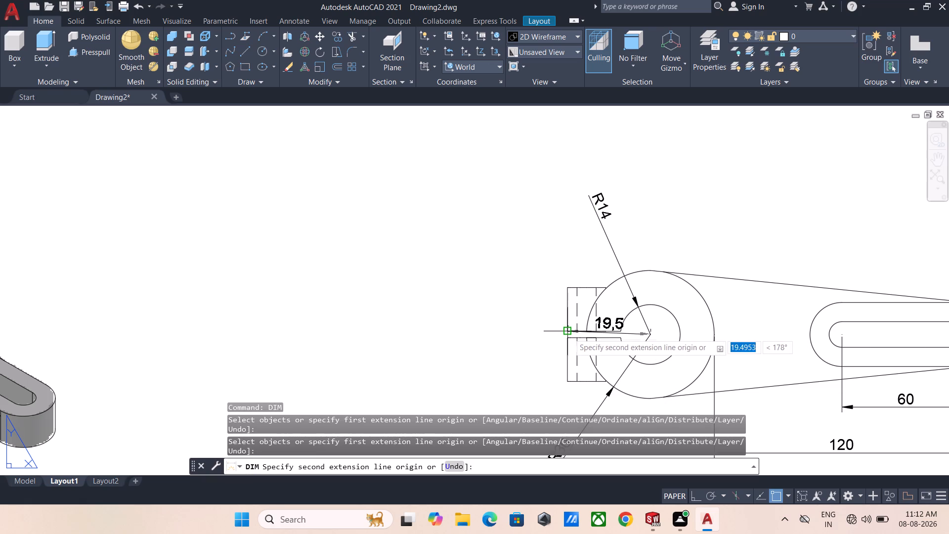
left_click(569, 333)
middle_click_drag(584, 397, 602, 268)
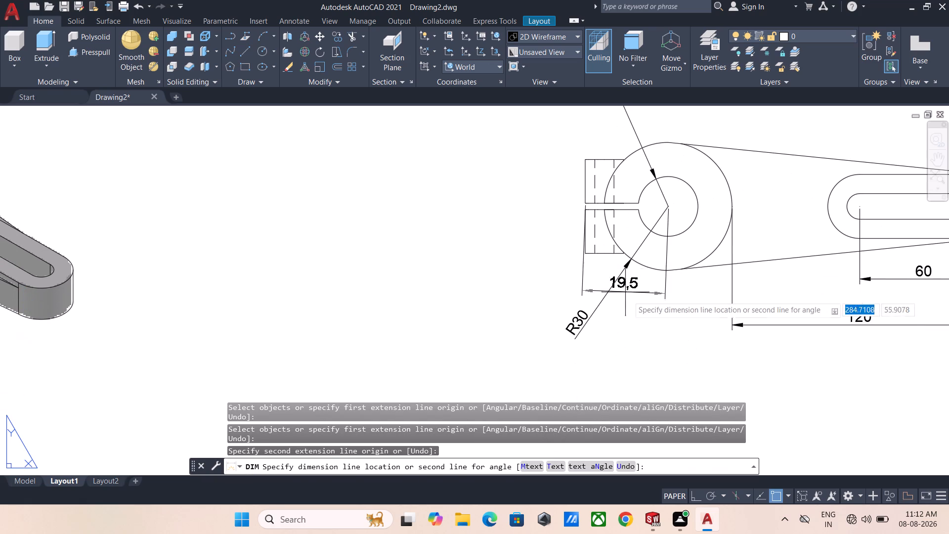
left_click(632, 311)
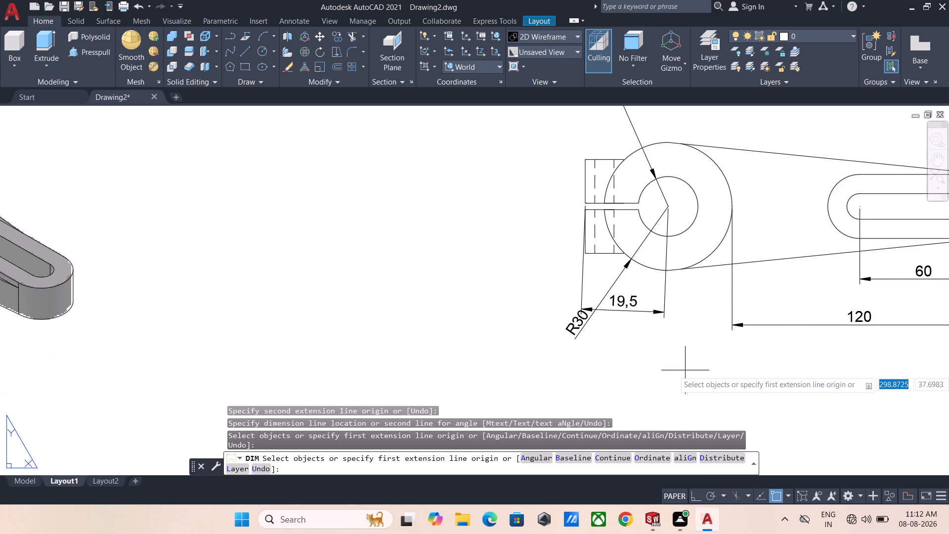
key("Escape")
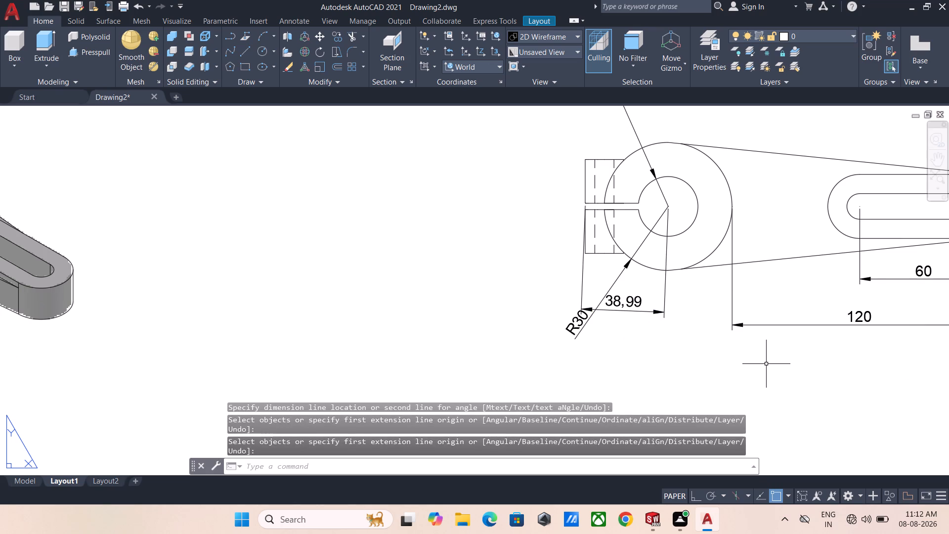
Look over the whole sheet and examine the two upper views for dimensions still needed.
scroll(778, 330, "down", 4)
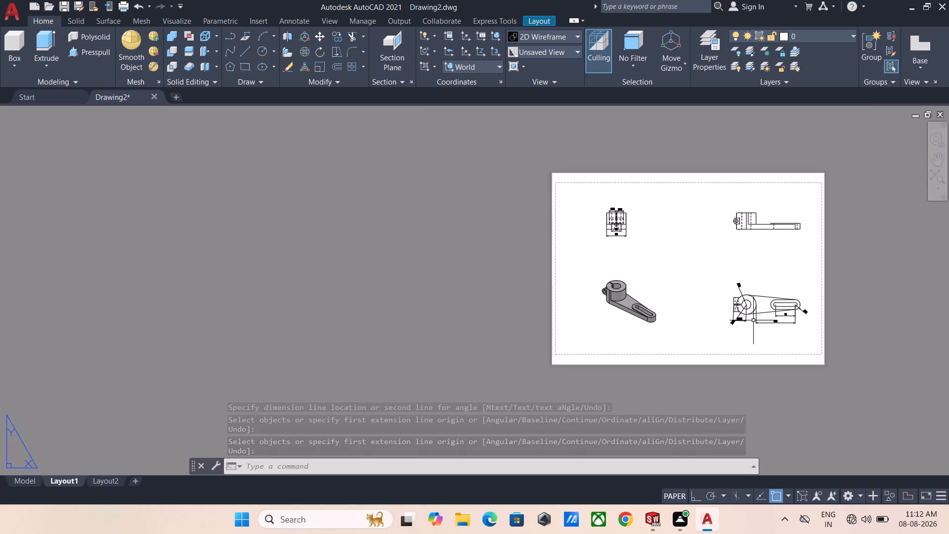
middle_click_drag(769, 305, 711, 306)
scroll(709, 306, "up", 1)
middle_click_drag(711, 263, 663, 291)
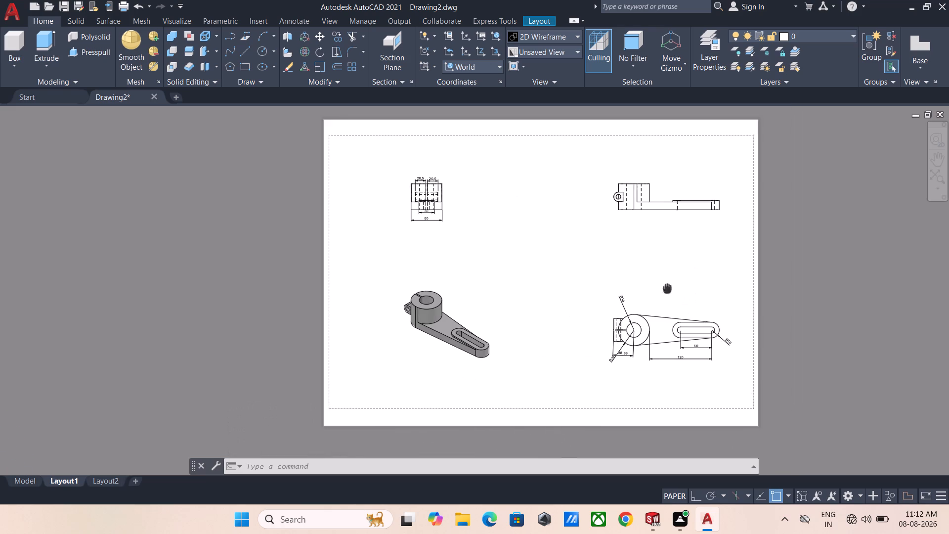
middle_click_drag(663, 291, 642, 303)
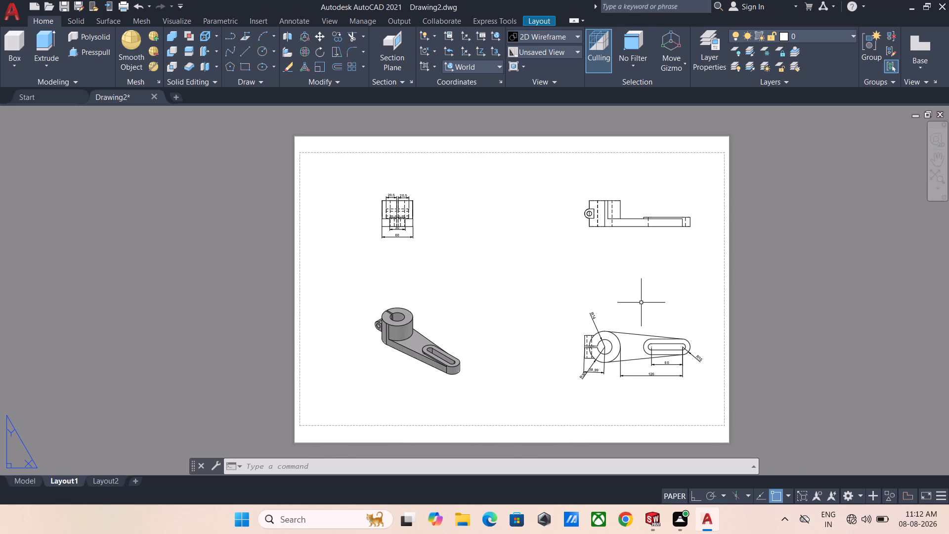
scroll(469, 255, "up", 2)
middle_click_drag(568, 240, 462, 352)
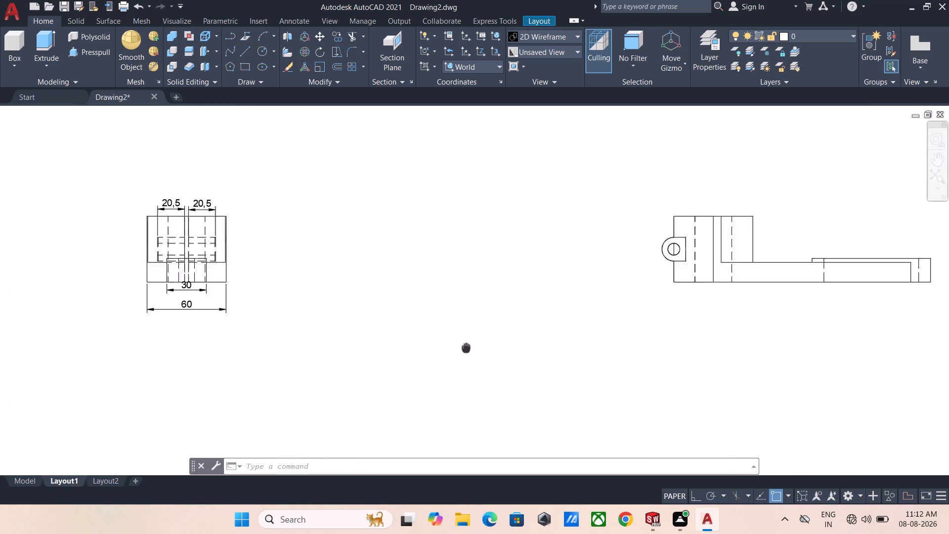
middle_click_drag(462, 352, 435, 376)
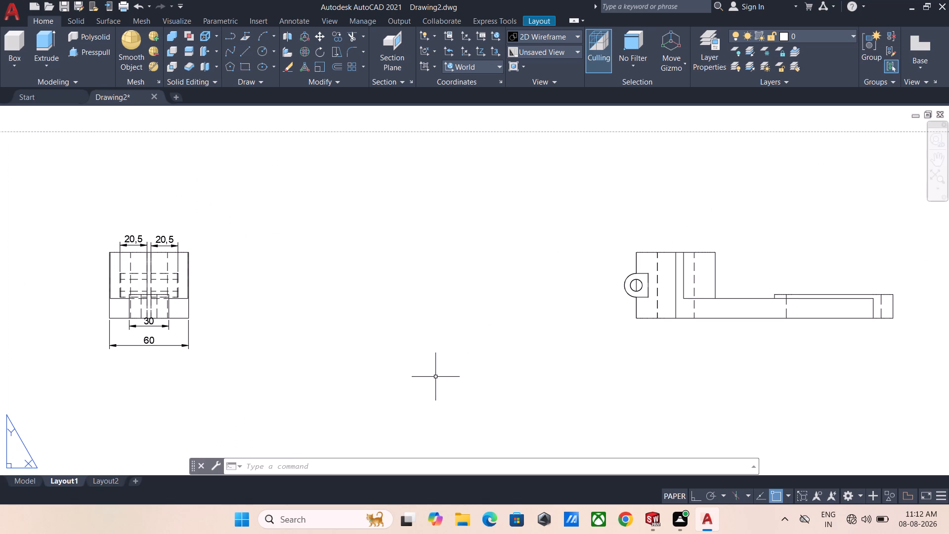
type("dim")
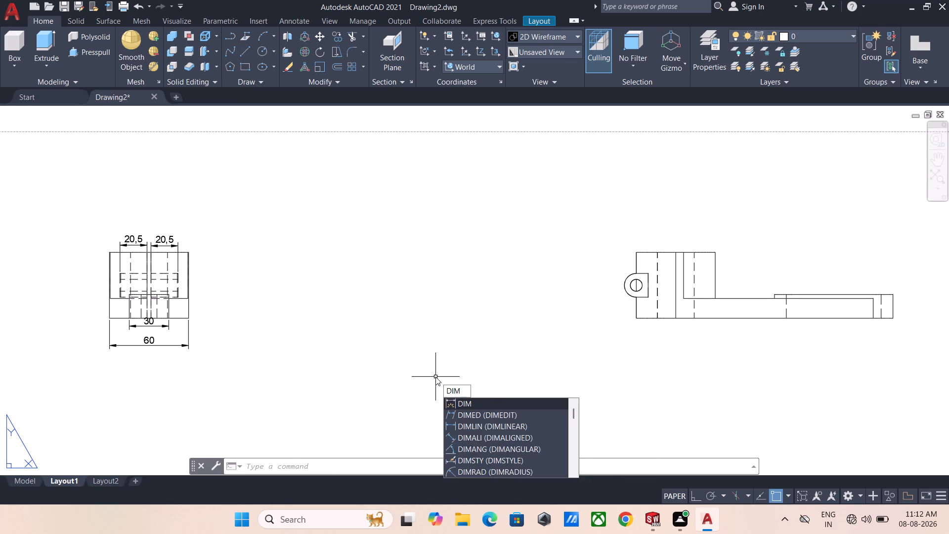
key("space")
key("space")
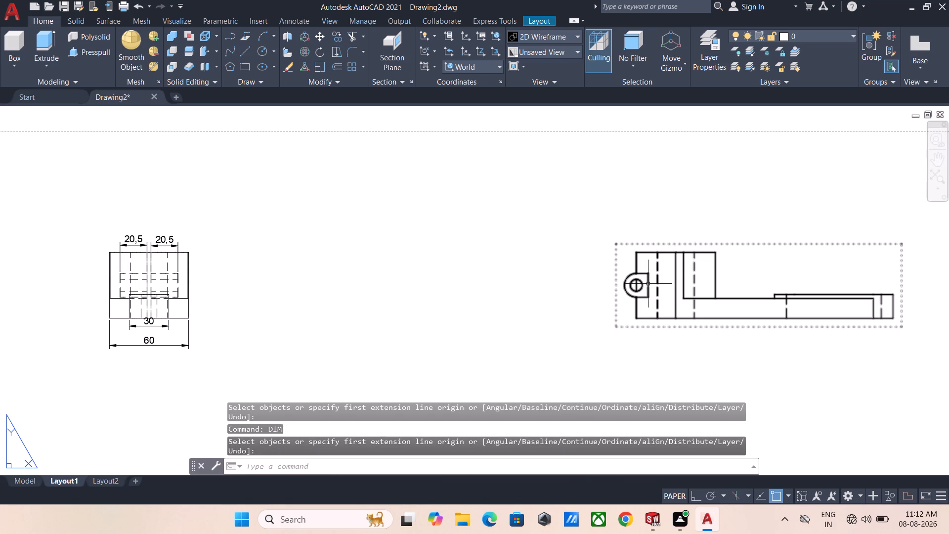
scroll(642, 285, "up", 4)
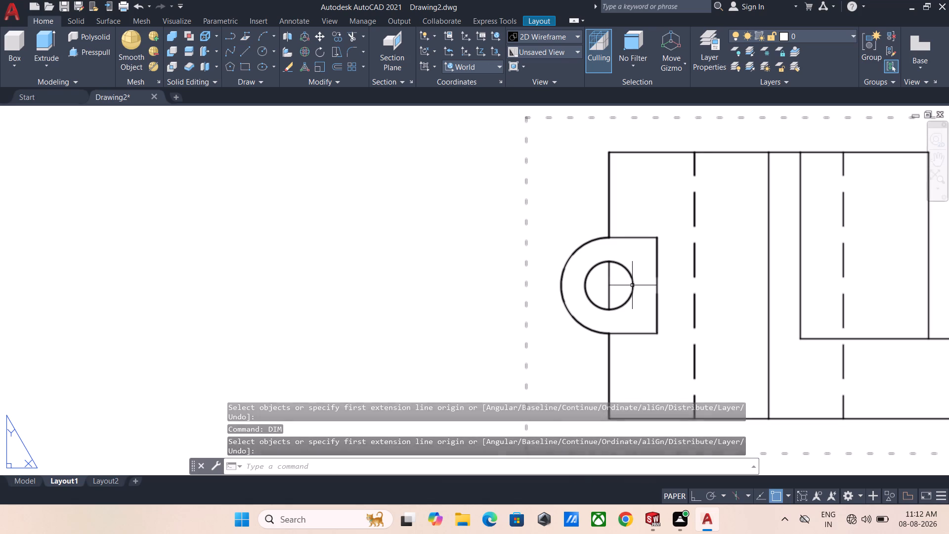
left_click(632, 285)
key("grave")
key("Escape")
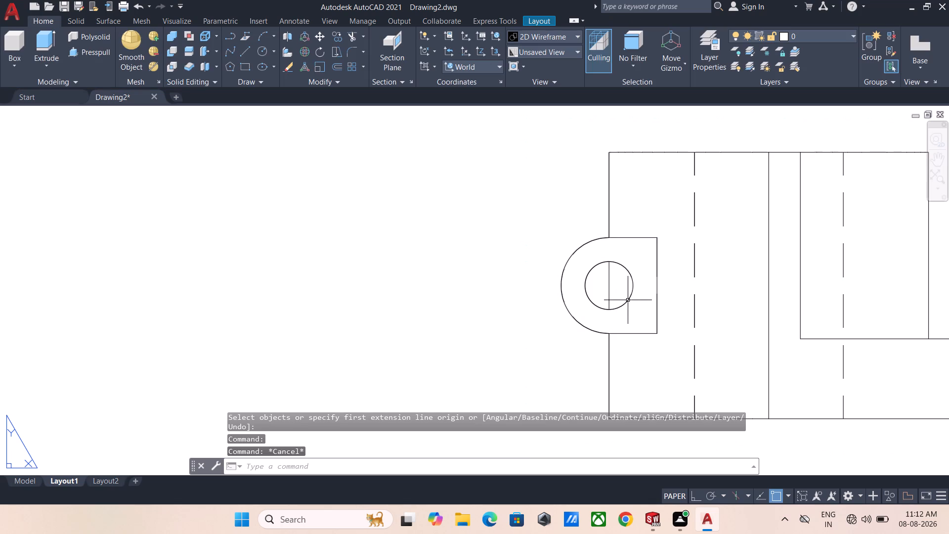
Dimension the diameter of the lug's hole in the side view, placing the text outside the view beyond the lug.
key("d")
key("i")
type("m")
key("space")
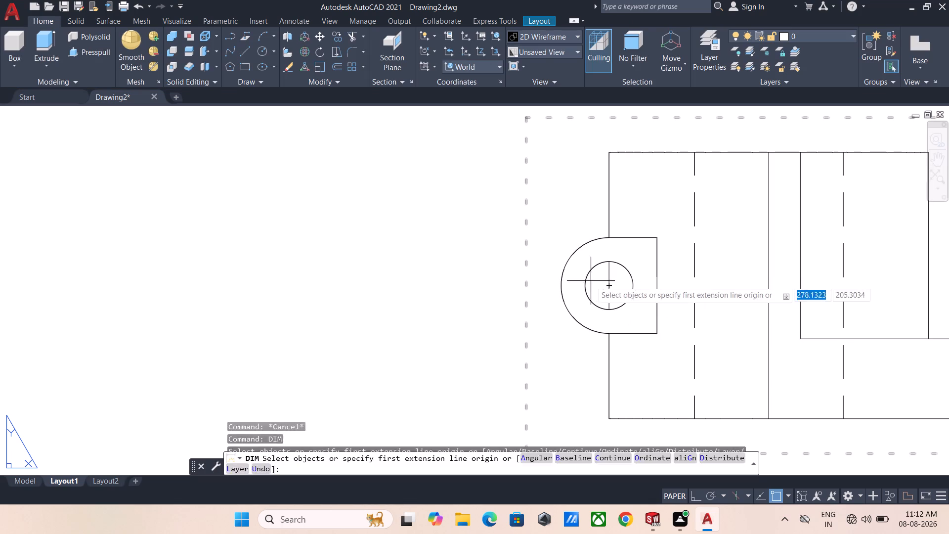
left_click(598, 265)
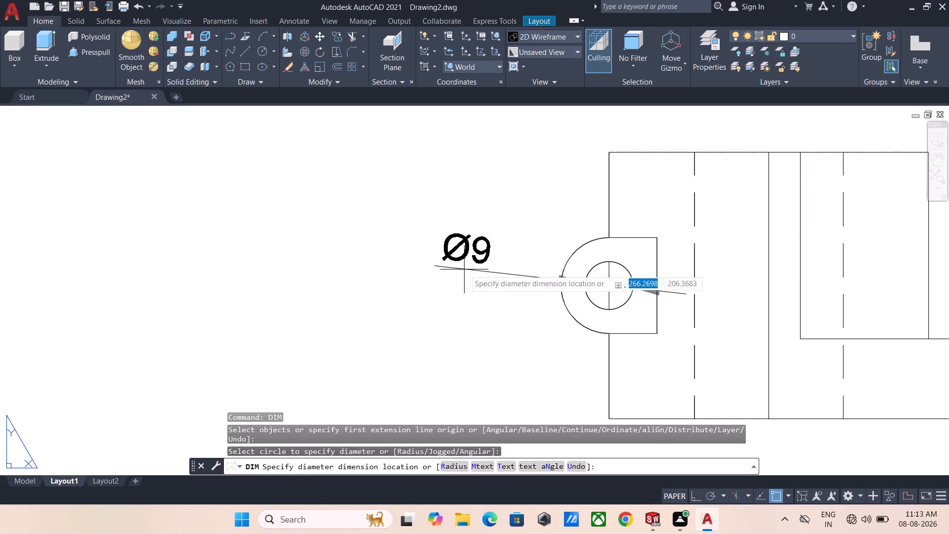
left_click(464, 266)
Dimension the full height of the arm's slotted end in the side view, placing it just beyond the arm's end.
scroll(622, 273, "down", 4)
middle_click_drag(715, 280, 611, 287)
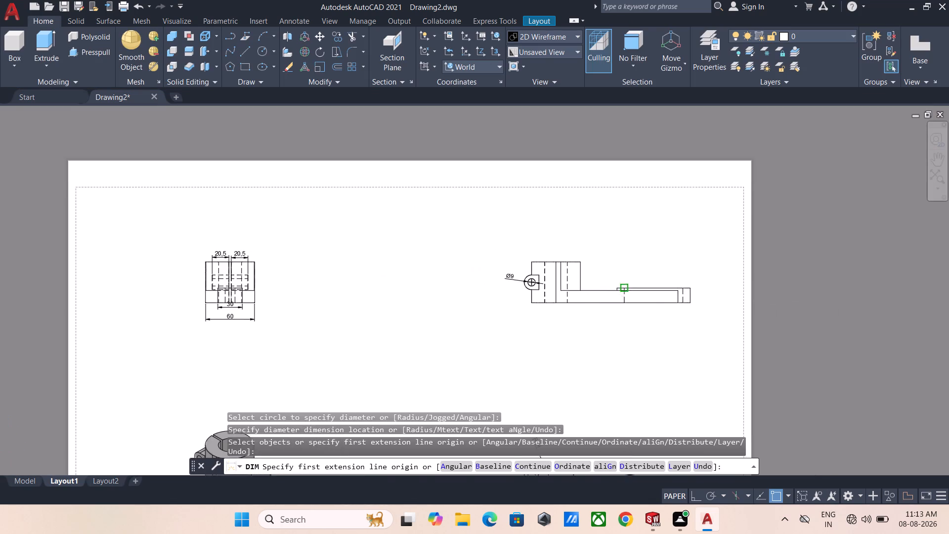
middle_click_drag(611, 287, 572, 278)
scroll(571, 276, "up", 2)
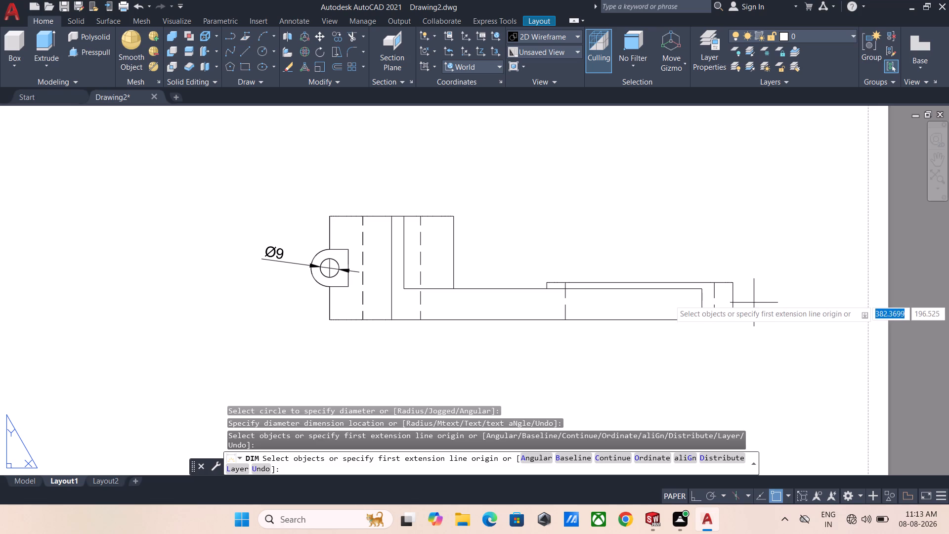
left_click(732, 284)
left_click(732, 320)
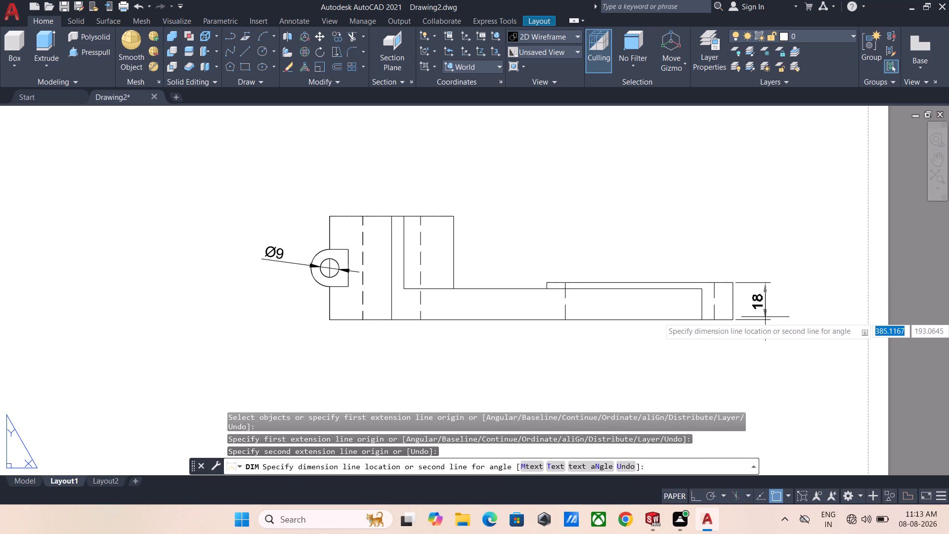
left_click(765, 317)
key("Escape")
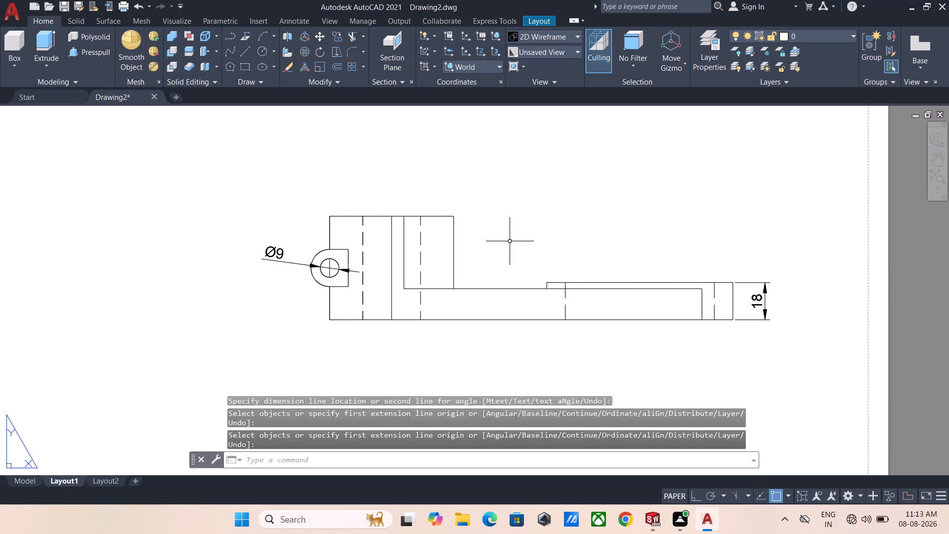
Dimension the hub's full height in the side view, placing it outside the lug beyond the hole's diameter text.
key("space")
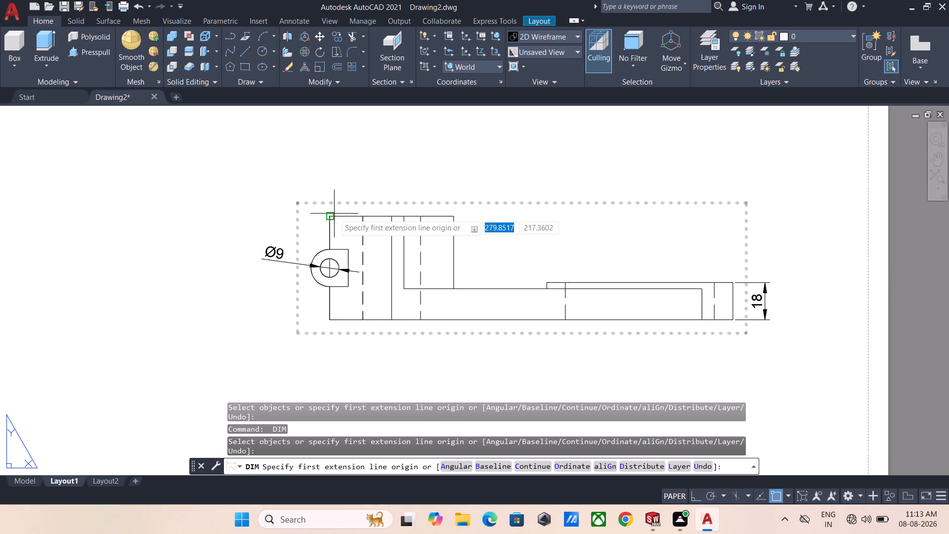
left_click(329, 216)
left_click(329, 319)
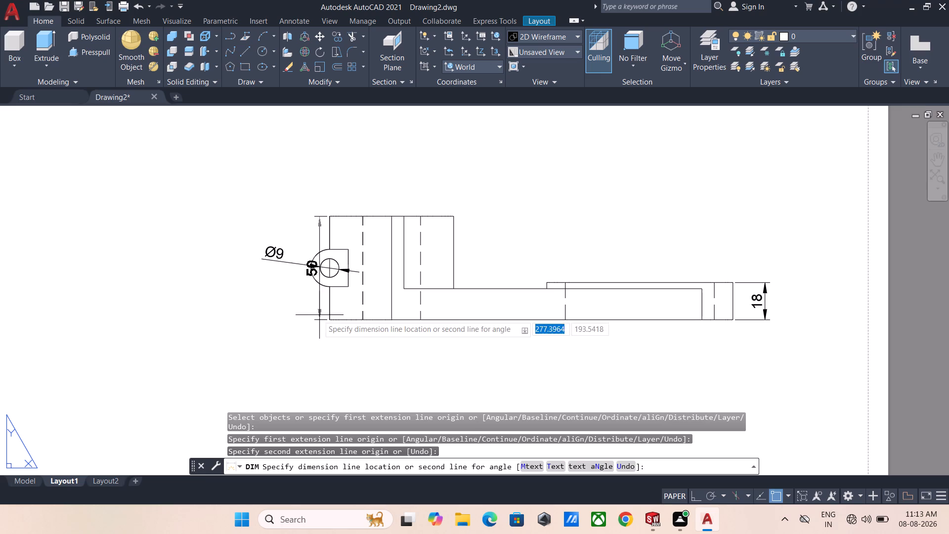
left_click(240, 306)
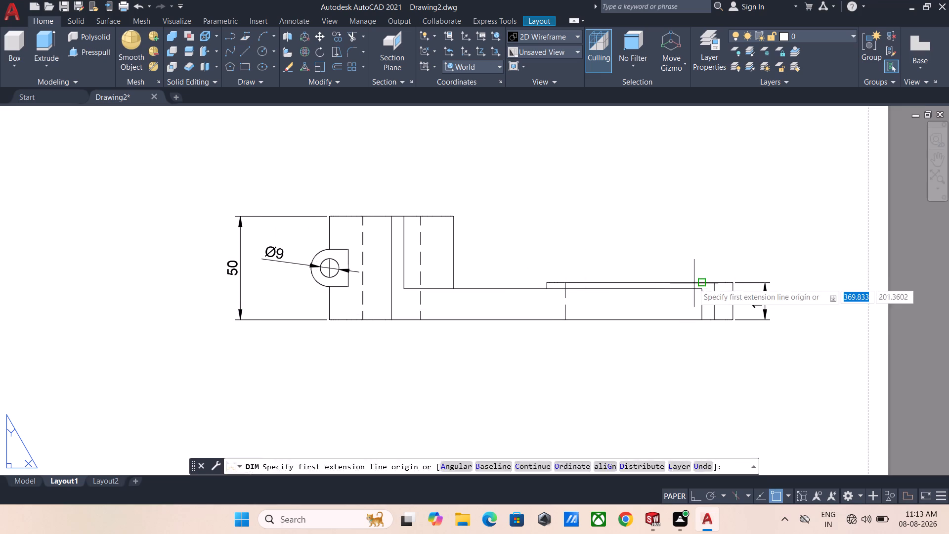
Dimension the height of the raised slot rim above the arm in the side view, placing it beyond the arm's end.
left_click(702, 291)
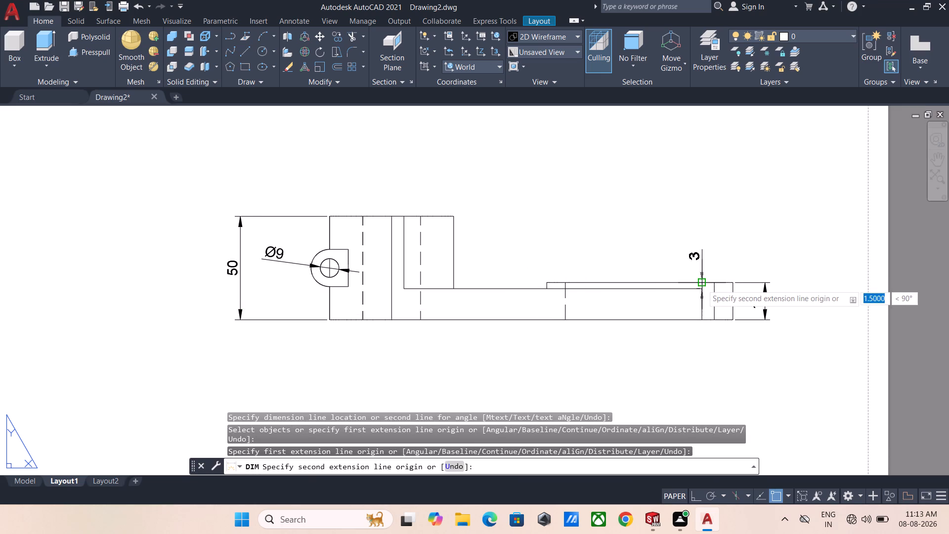
left_click(702, 284)
left_click(794, 282)
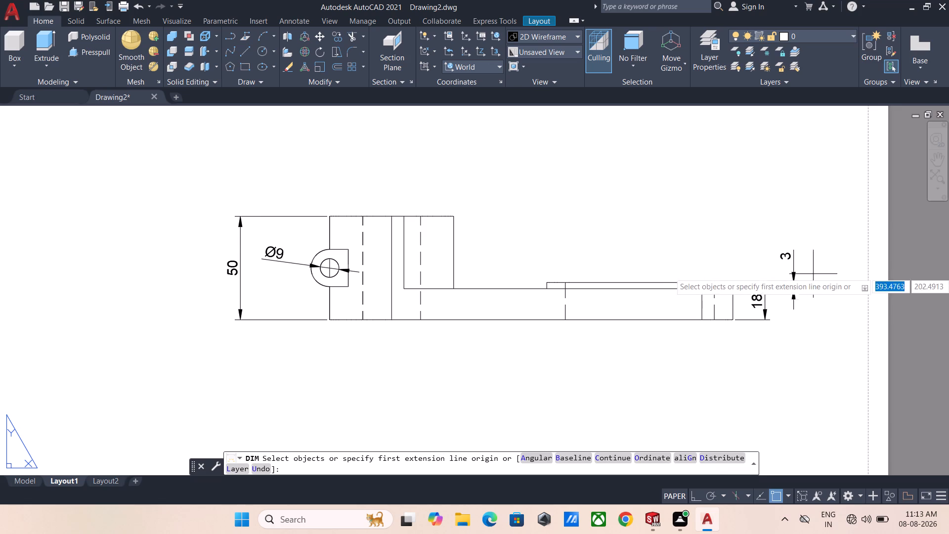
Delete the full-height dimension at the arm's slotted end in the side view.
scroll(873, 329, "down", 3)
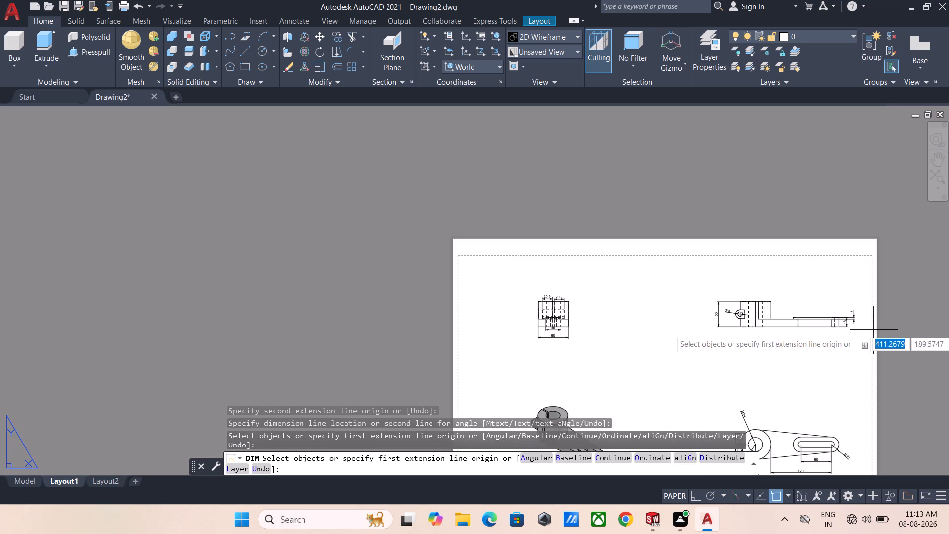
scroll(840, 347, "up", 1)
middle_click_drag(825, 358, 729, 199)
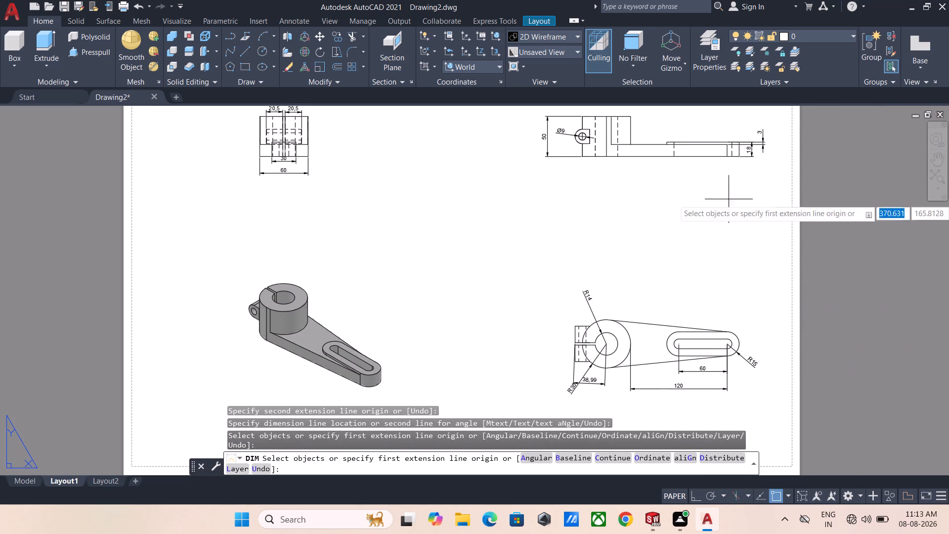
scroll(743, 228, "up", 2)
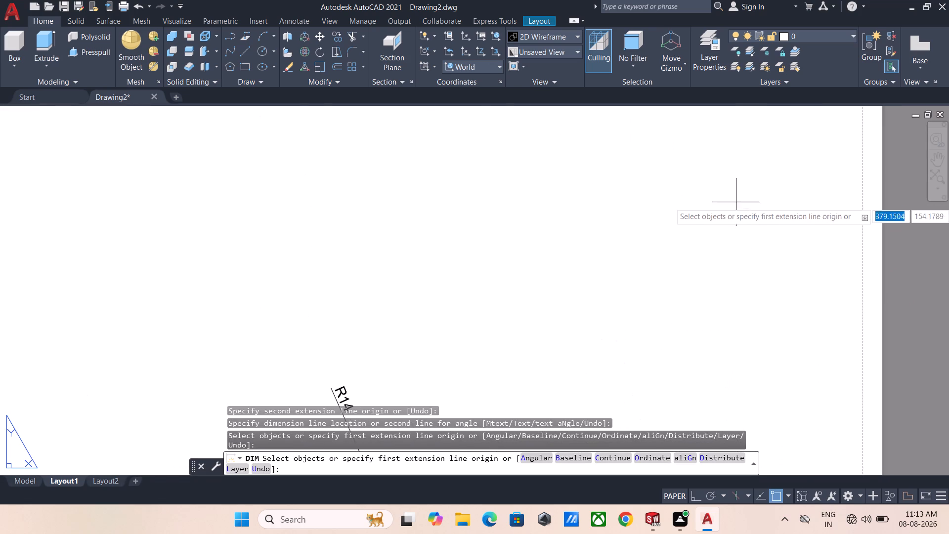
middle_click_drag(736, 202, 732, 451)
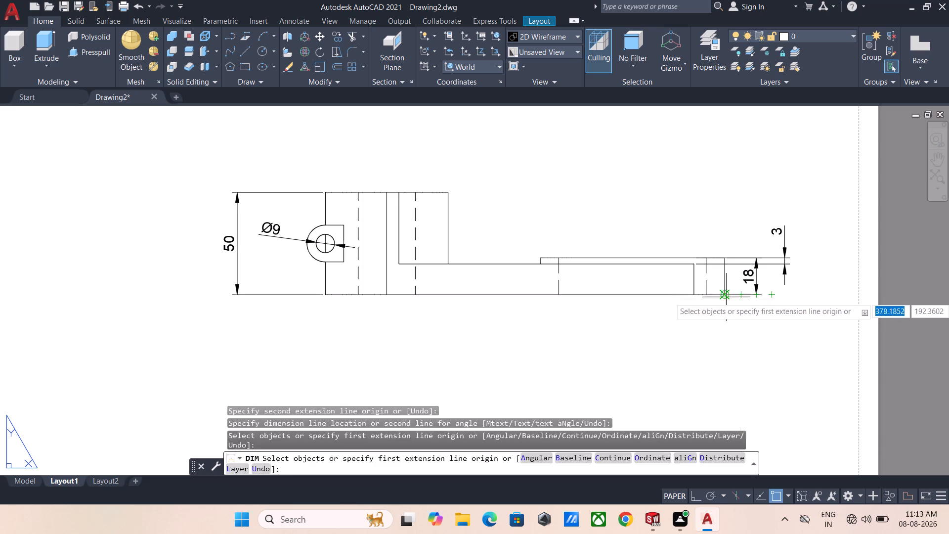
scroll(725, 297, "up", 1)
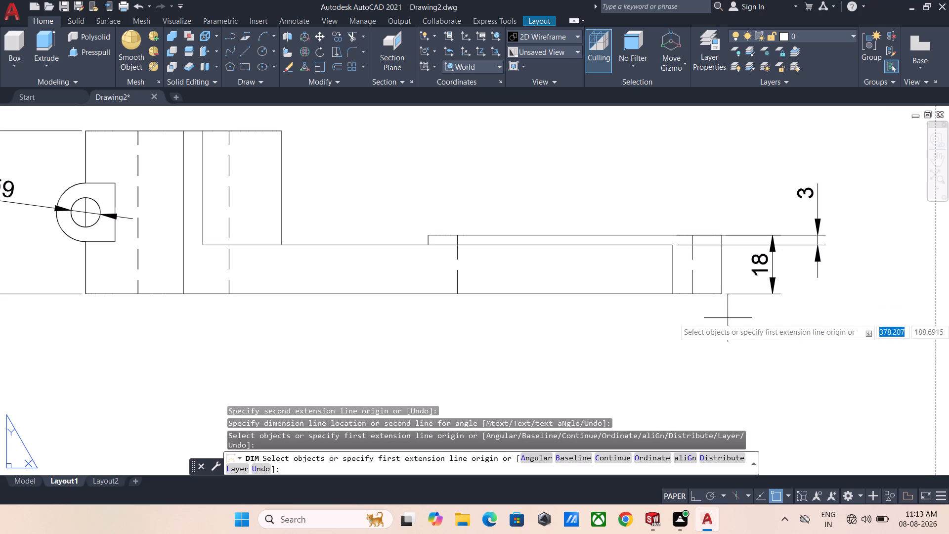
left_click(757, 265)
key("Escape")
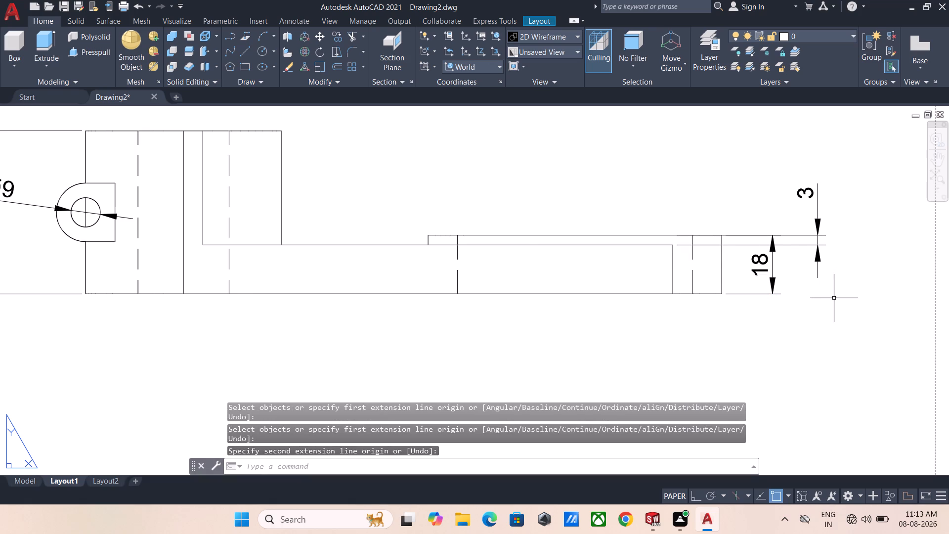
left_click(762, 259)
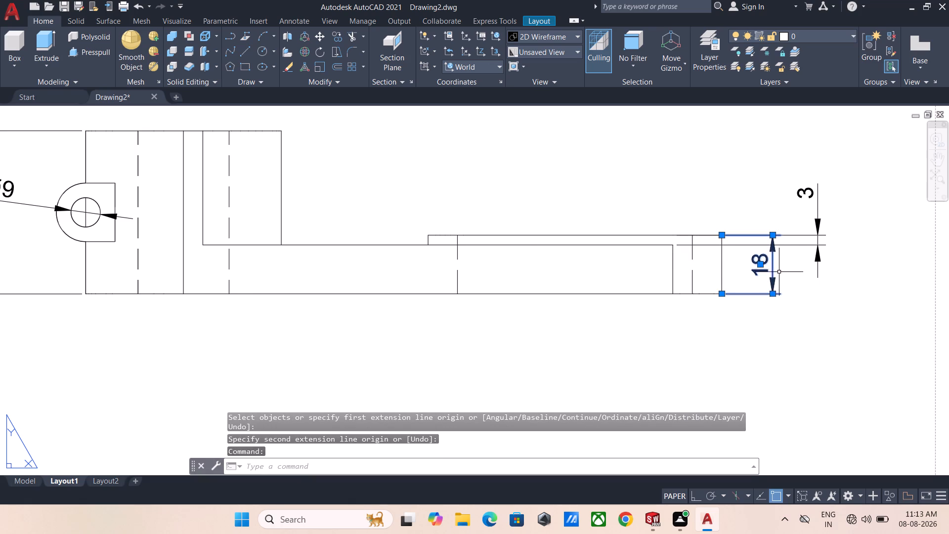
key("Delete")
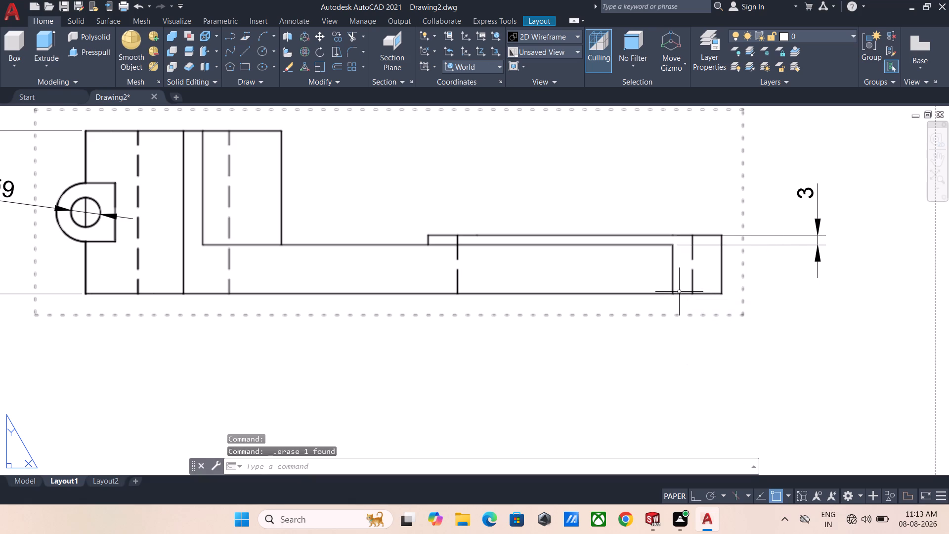
Dimension the arm's thickness from its bottom edge to the base of the raised rim, placing it near the rim height dimension.
key("d")
key("i")
key("m")
key("space")
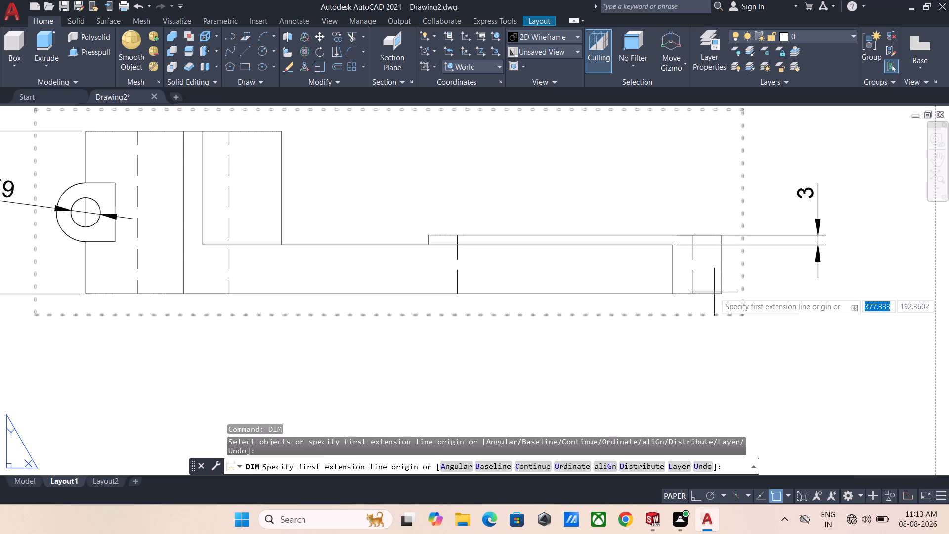
left_click(721, 291)
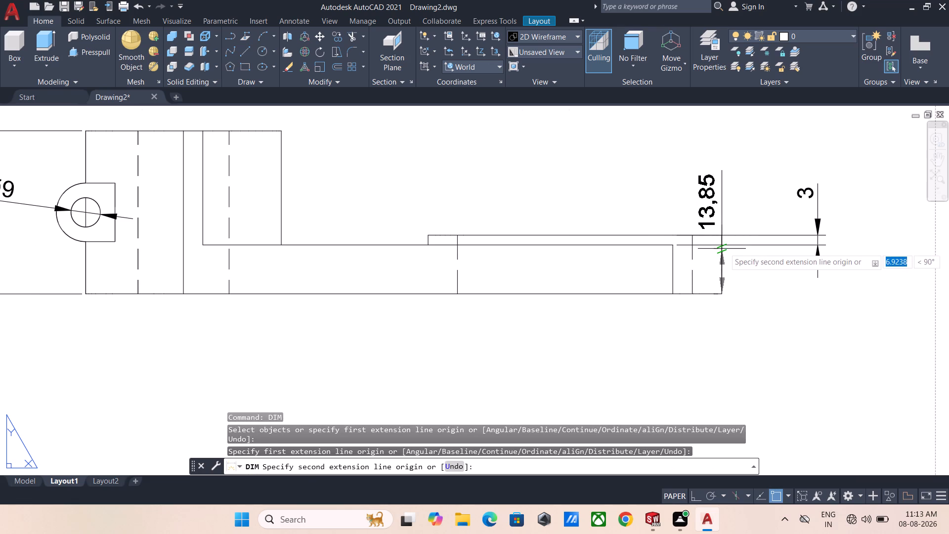
left_click(724, 241)
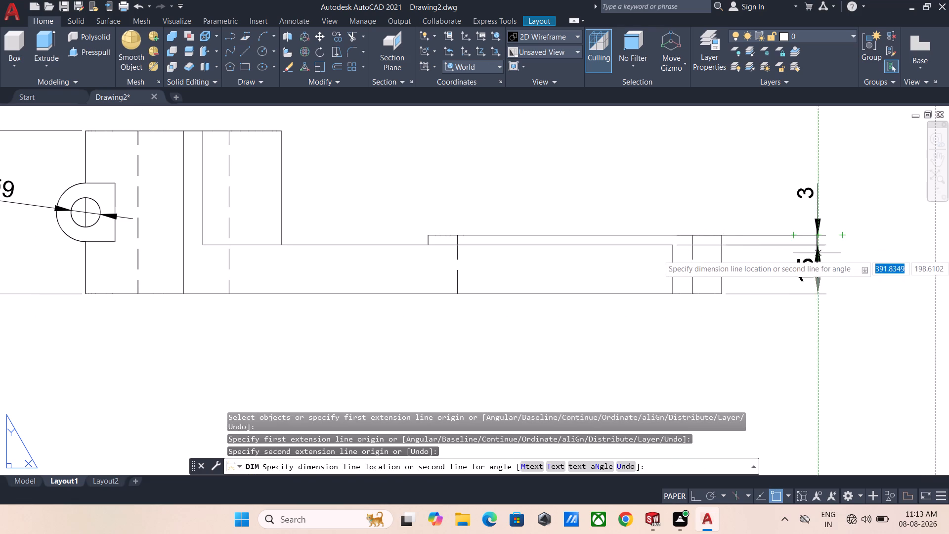
left_click(805, 263)
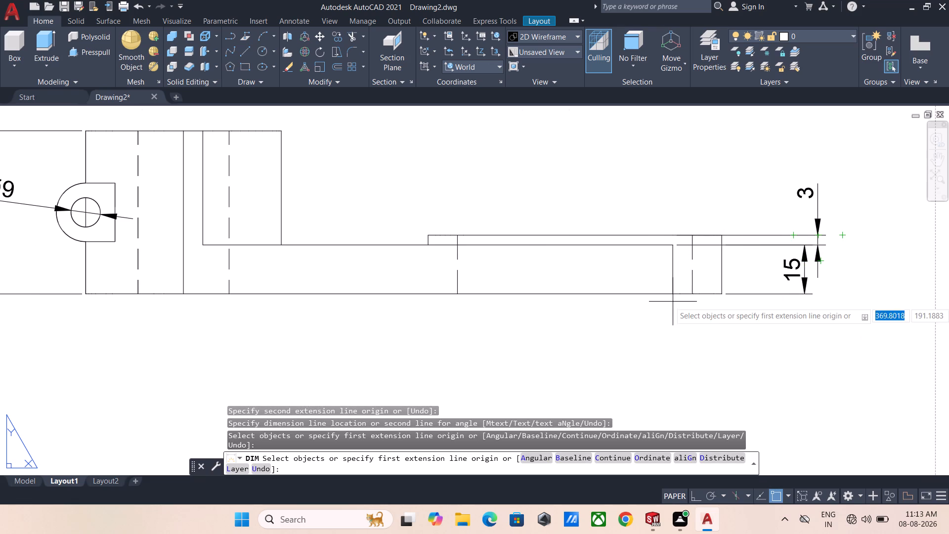
scroll(733, 354, "down", 1)
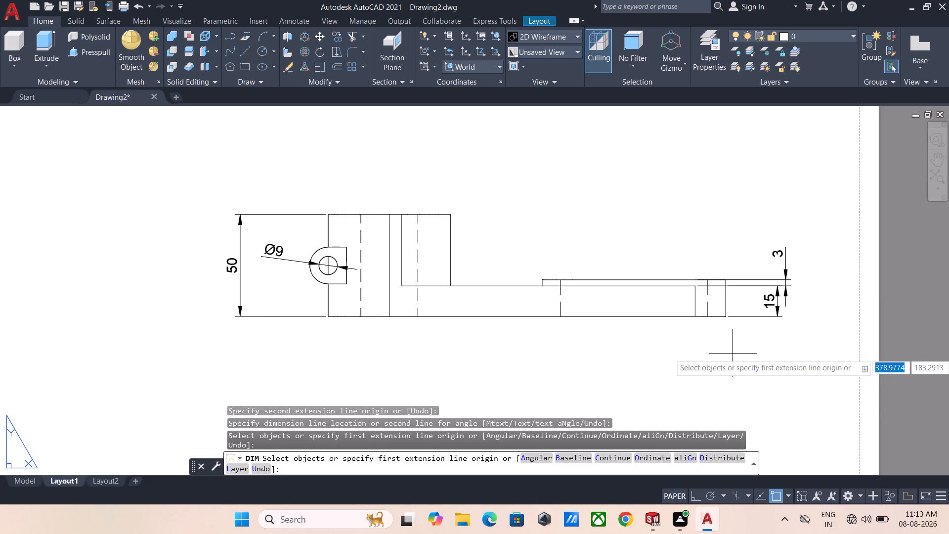
scroll(733, 354, "down", 2)
scroll(665, 375, "down", 1)
middle_click_drag(665, 375, 760, 204)
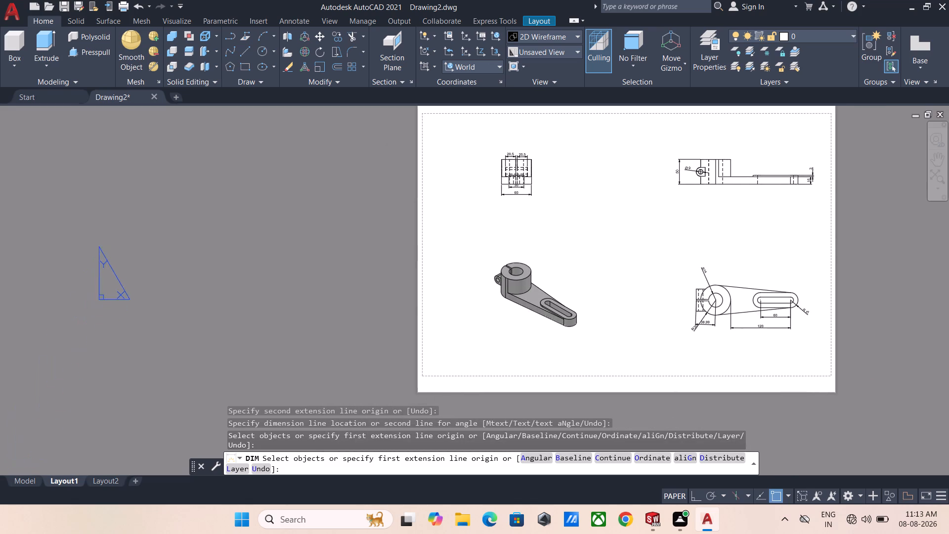
middle_click_drag(760, 204, 760, 203)
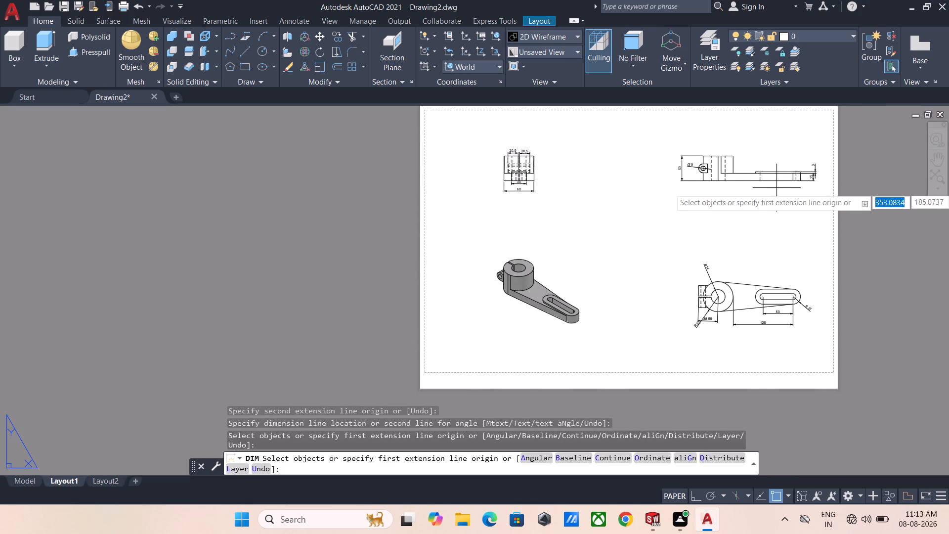
key("Escape")
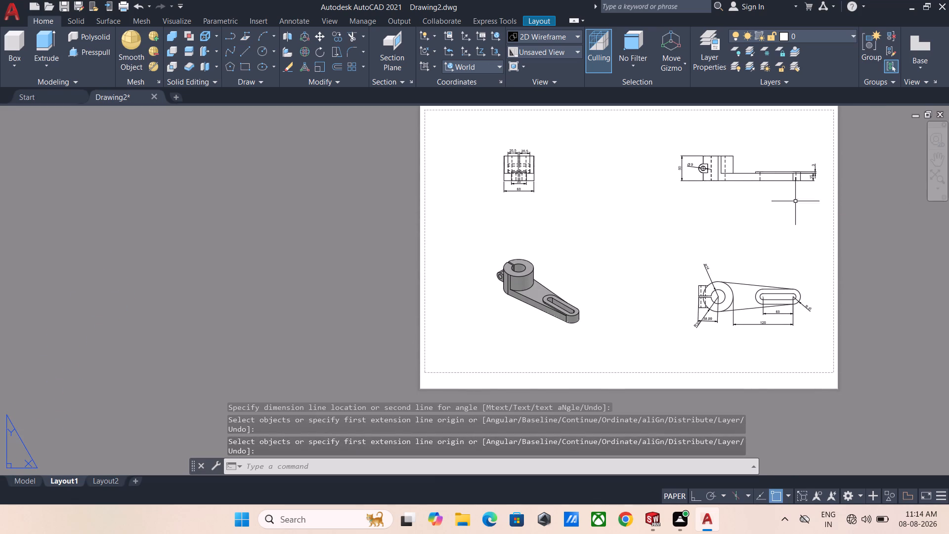
Move the side view together with its dimensions horizontally across the sheet, closer to the end view.
left_click(672, 145)
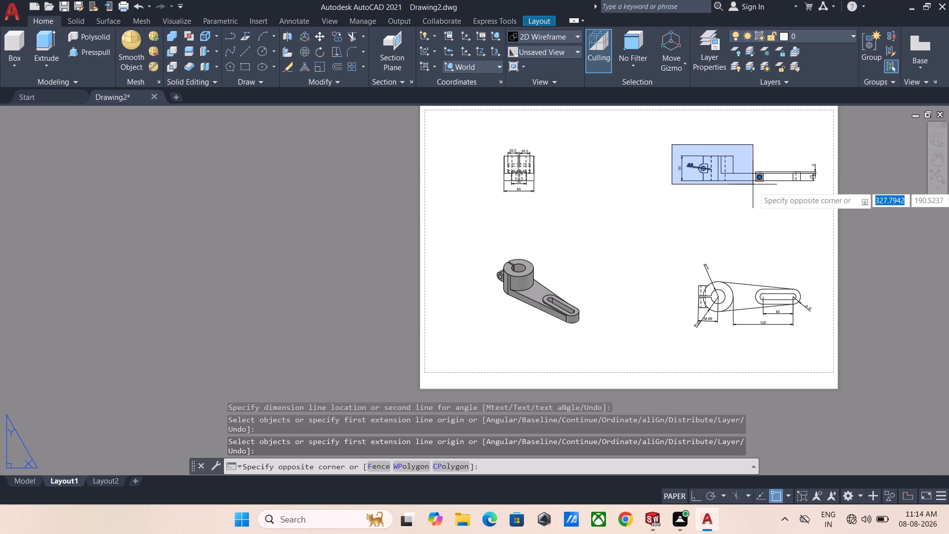
left_click(824, 212)
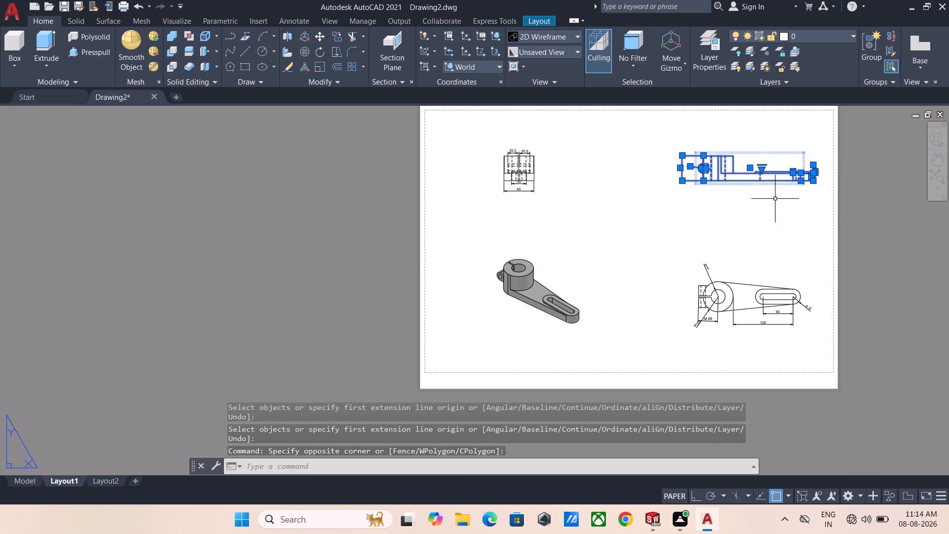
left_click(763, 170)
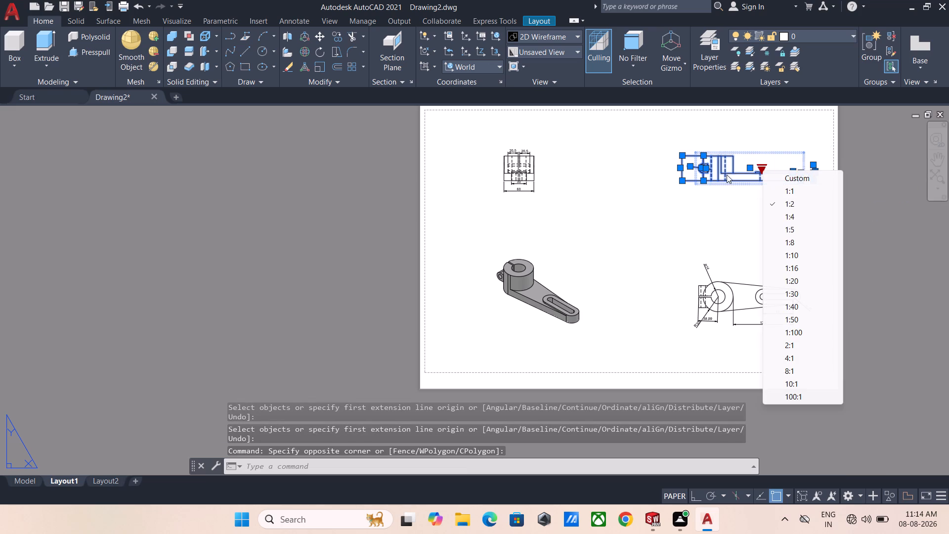
key("Escape")
right_click(742, 204)
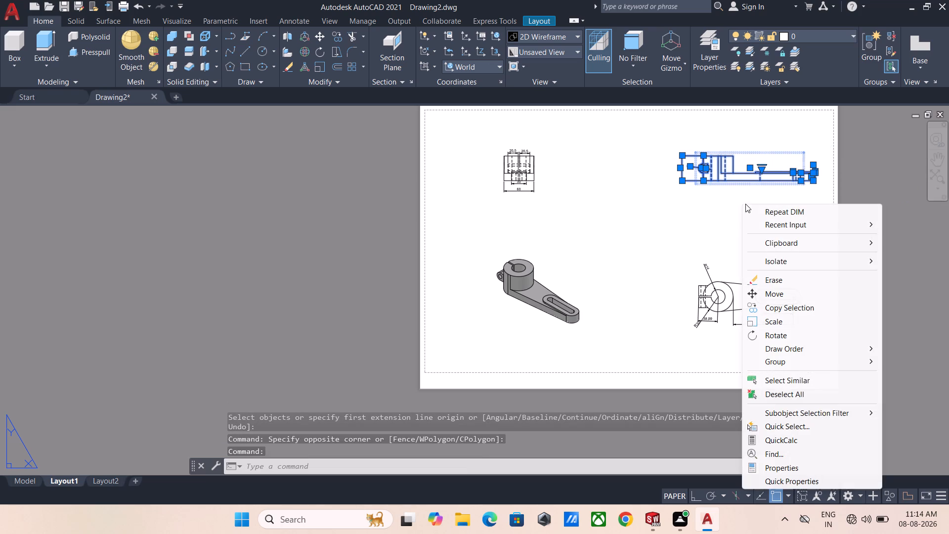
left_click(787, 290)
left_click(758, 171)
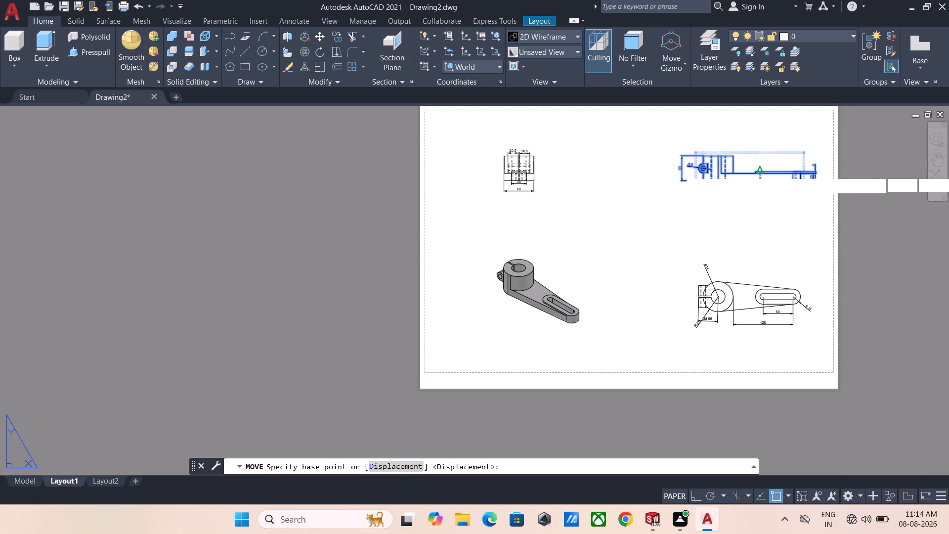
left_click(719, 170)
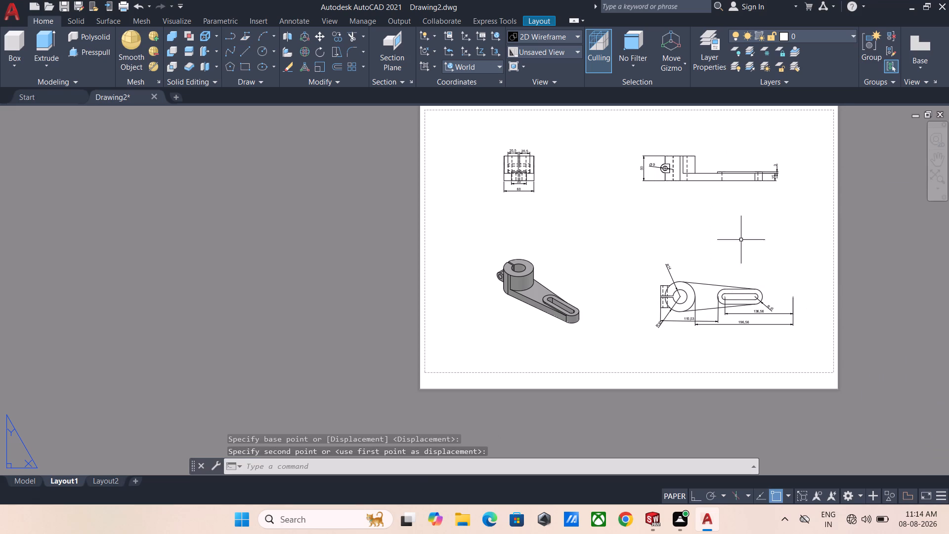
scroll(661, 298, "down", 1)
scroll(661, 247, "up", 1)
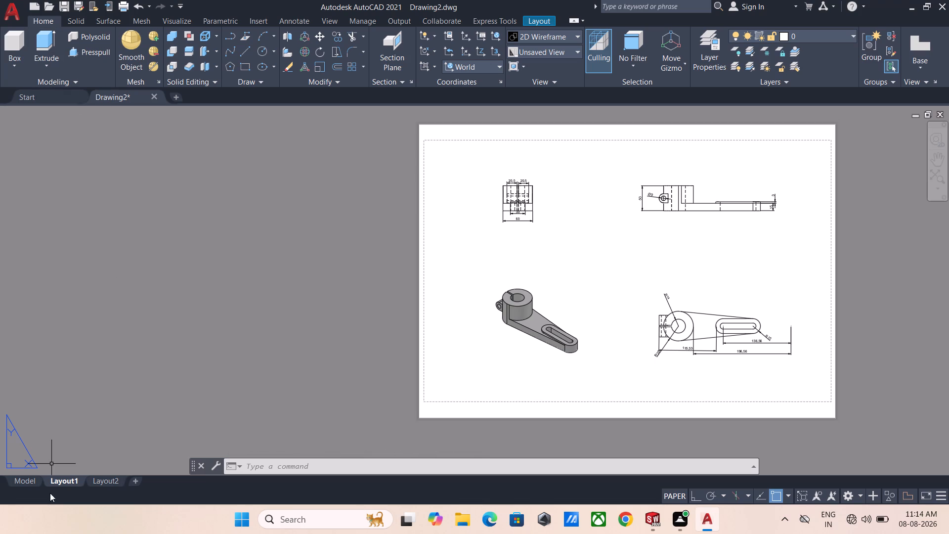
Switch to model space and save the drawing as 3D projection 12 in the AutoCAD P.C folder on the Desktop.
left_click(29, 482)
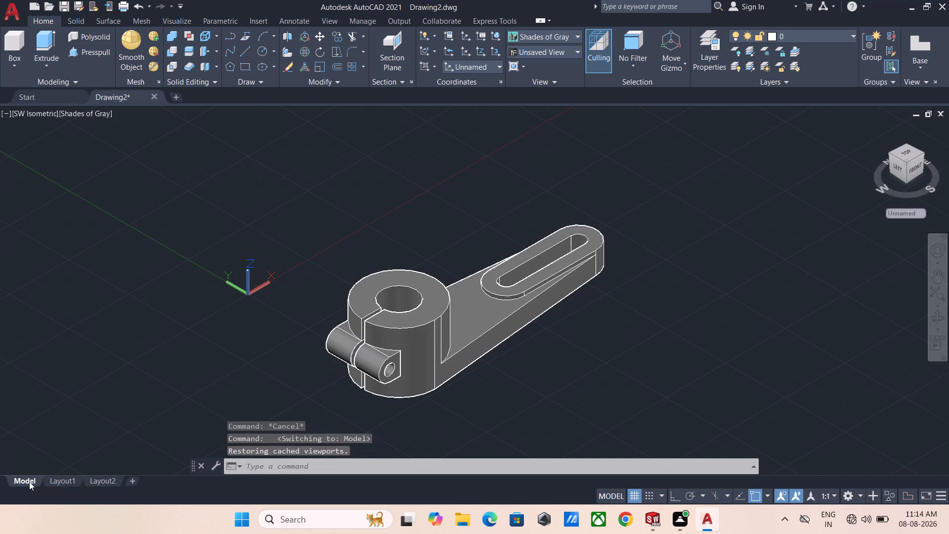
key("ctrl+s")
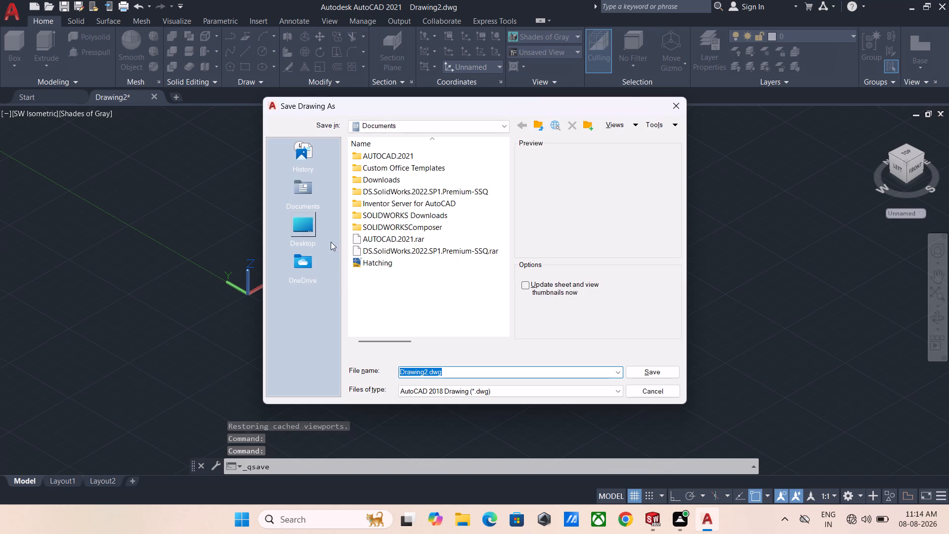
left_click(299, 226)
scroll(415, 231, "down", 2)
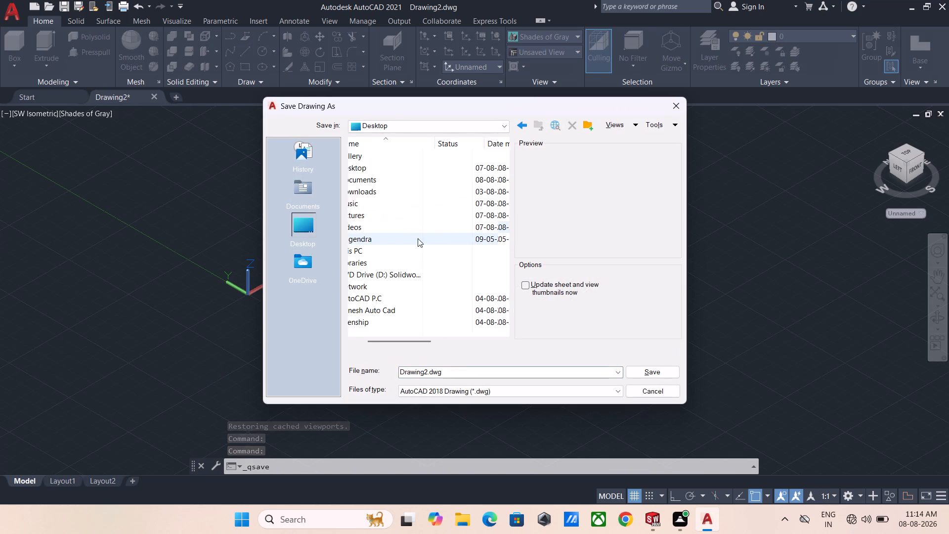
scroll(418, 238, "down", 1)
scroll(409, 260, "up", 3)
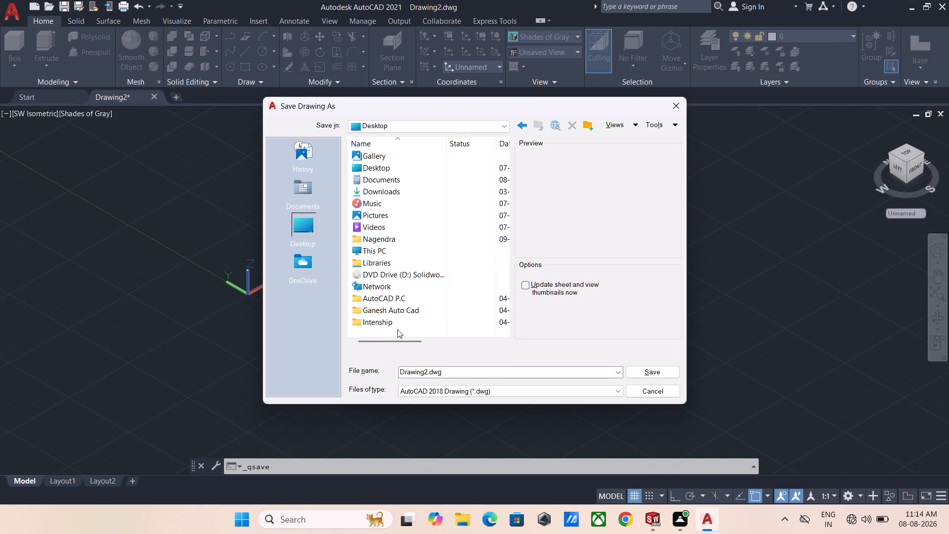
left_click(393, 302)
double_click(394, 299)
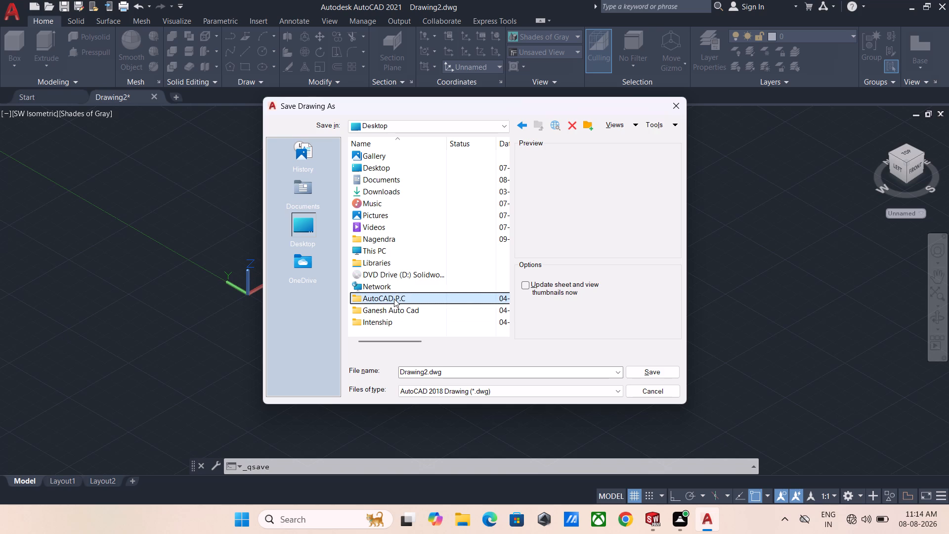
scroll(393, 310, "down", 5)
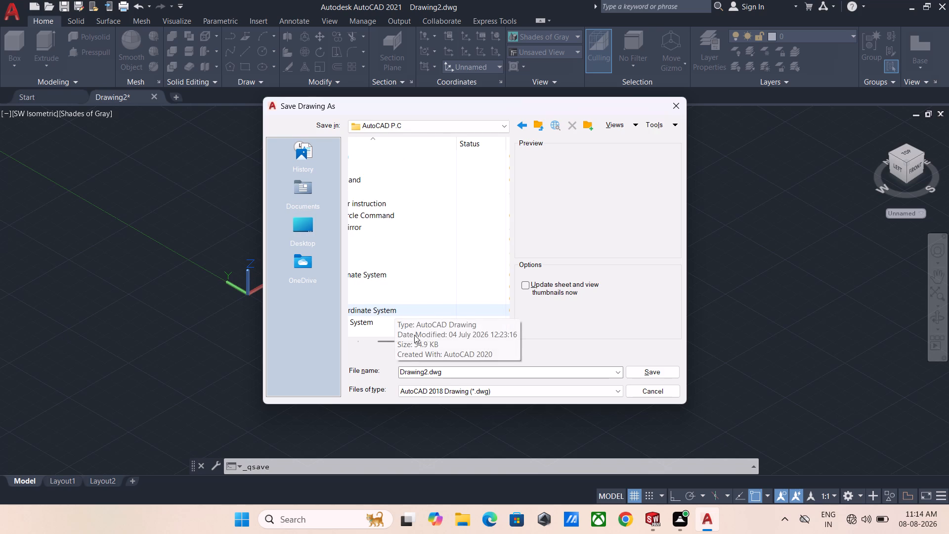
scroll(407, 330, "up", 5)
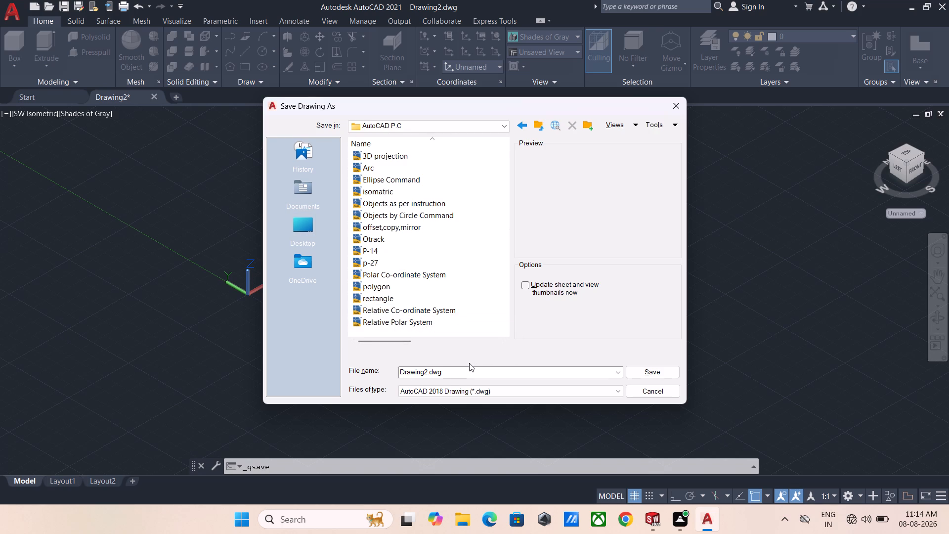
left_click(474, 373)
key("BackSpace")
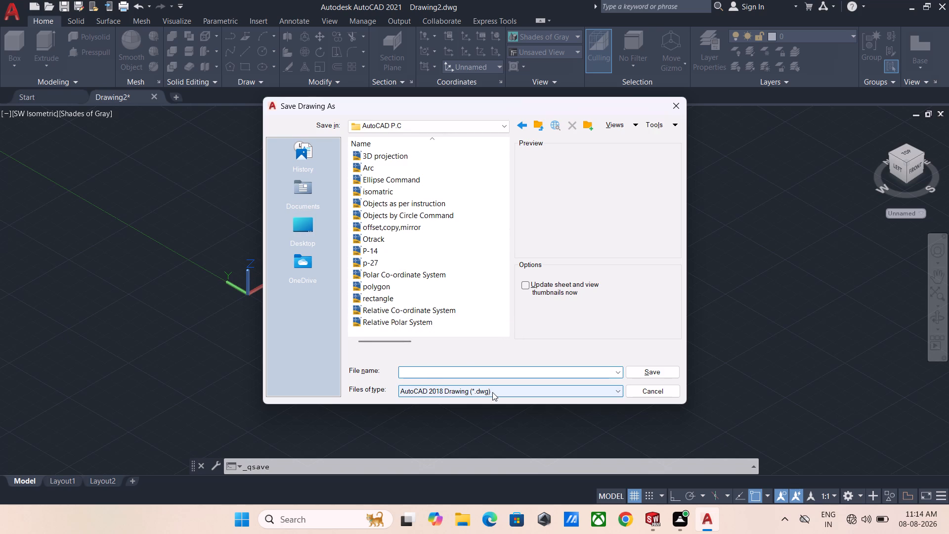
key("3")
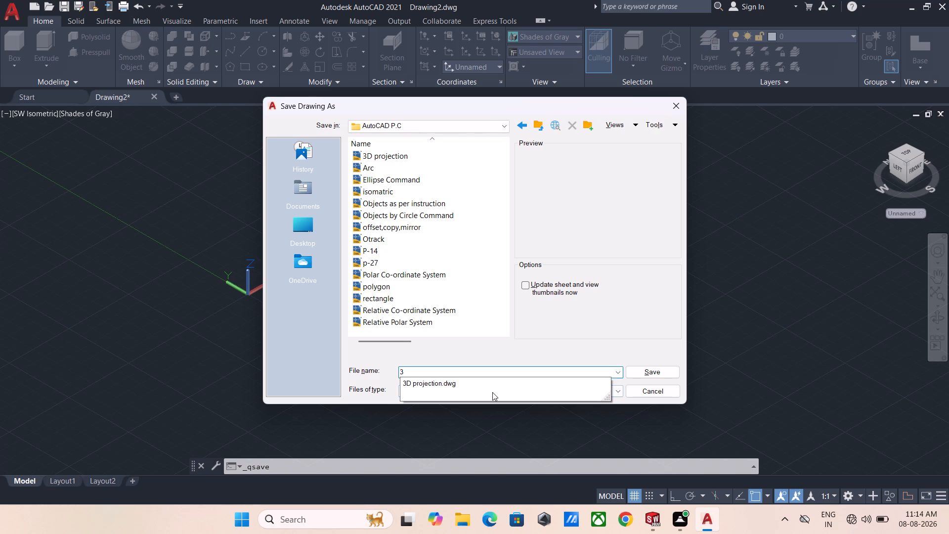
type("D")
key("space")
key("Down")
key("BackSpace")
key("BackSpace")
key("BackSpace")
key("BackSpace")
key("space")
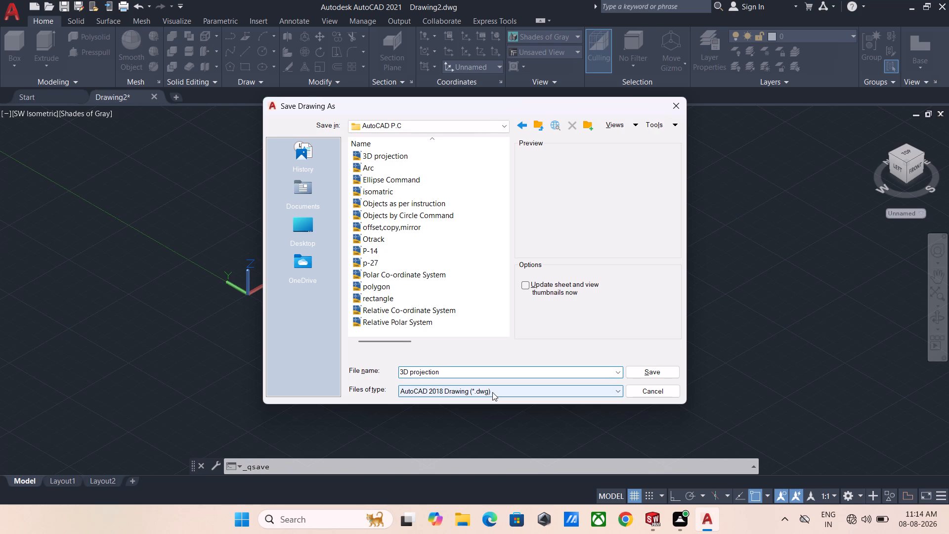
type("12")
key("Return")
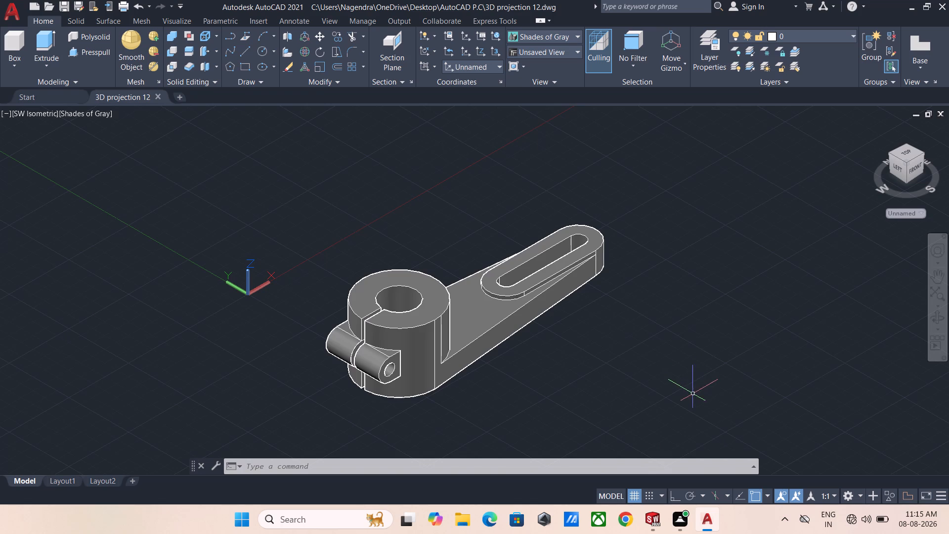
Plot Layout1 with DWG To PDF on ISO A3 landscape as 3D projection 12-Layout1.pdf in the Desktop's AutoCAD P.C folder.
left_click(68, 479)
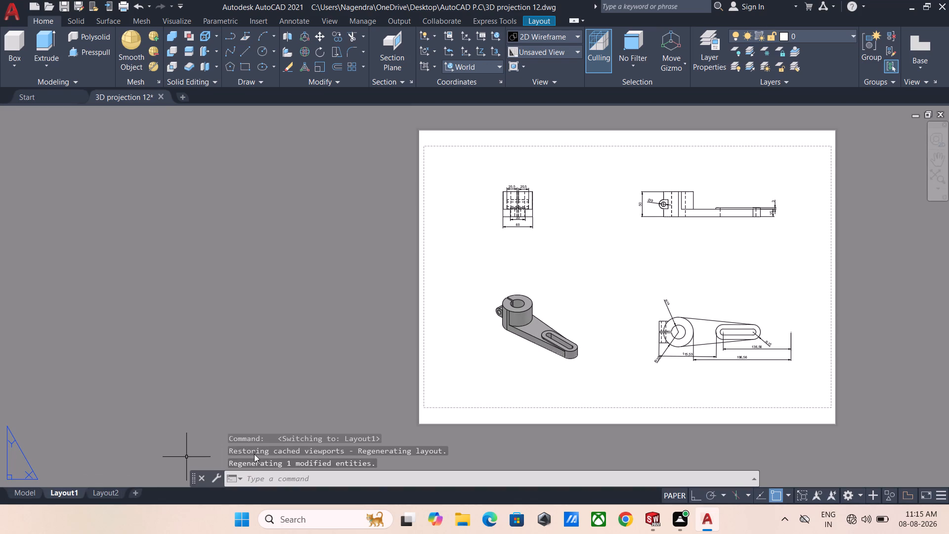
key("ctrl+p")
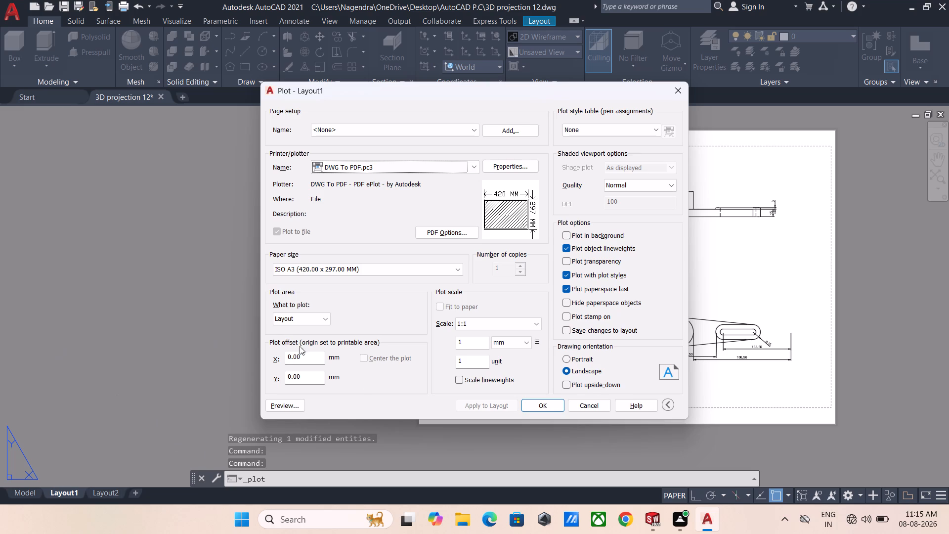
left_click(531, 408)
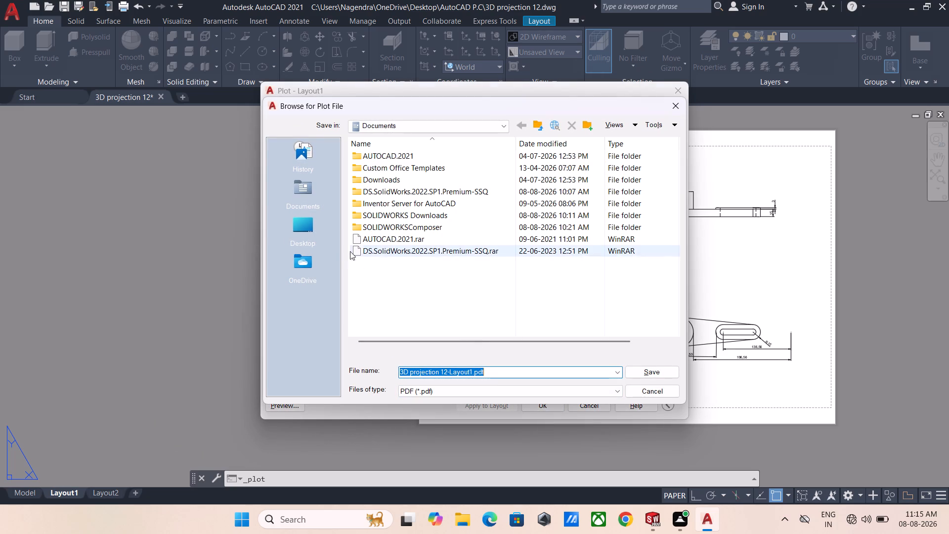
double_click(294, 229)
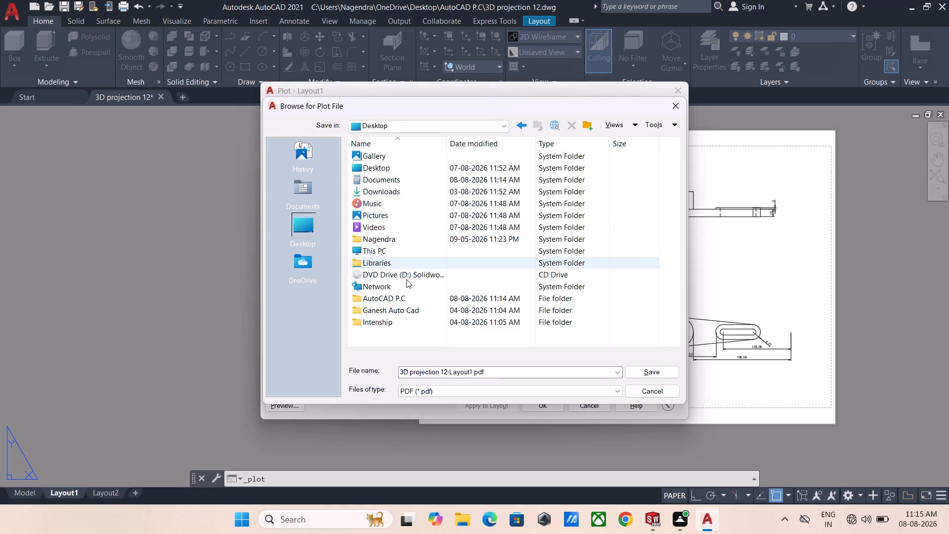
double_click(408, 296)
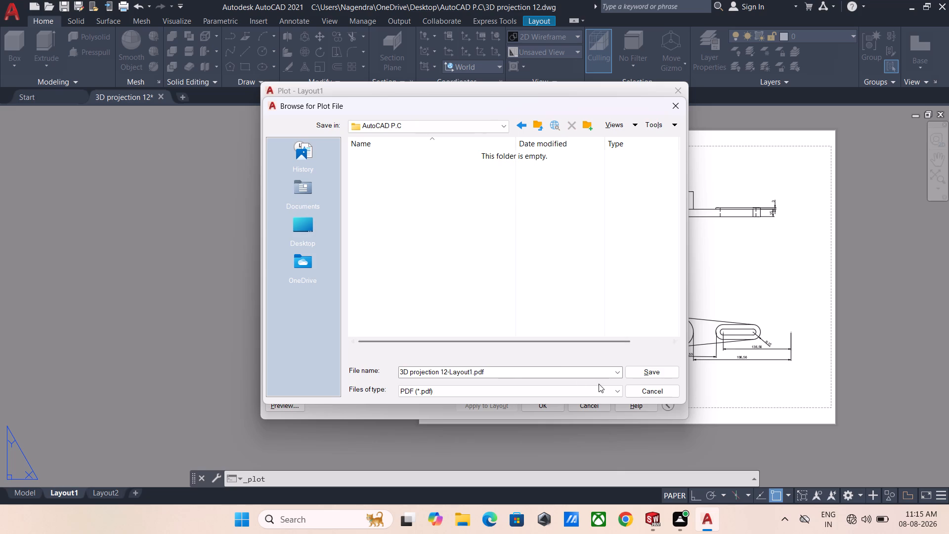
left_click(298, 218)
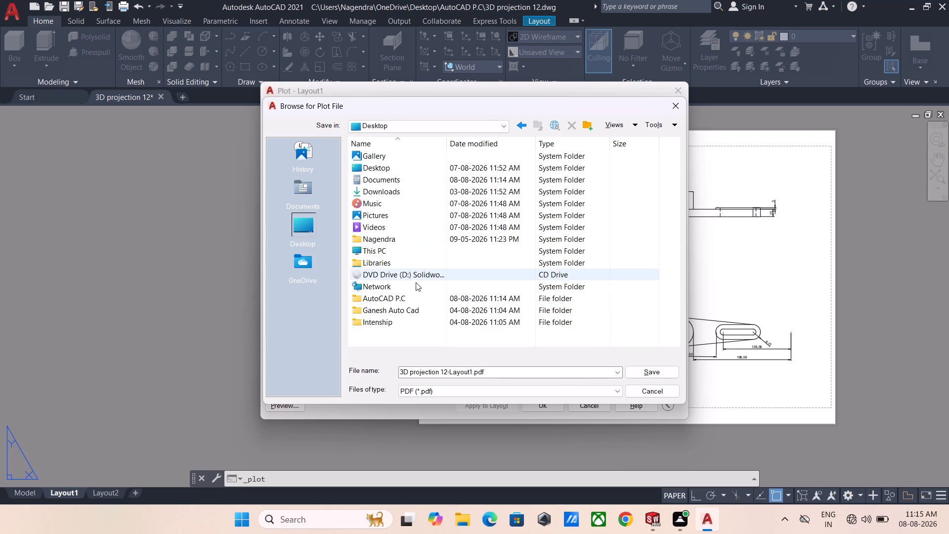
double_click(412, 301)
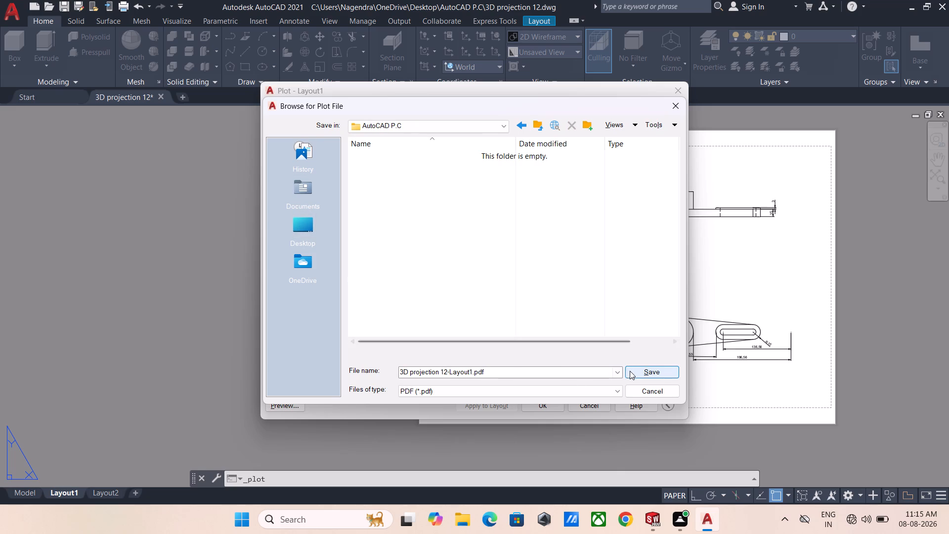
left_click(634, 371)
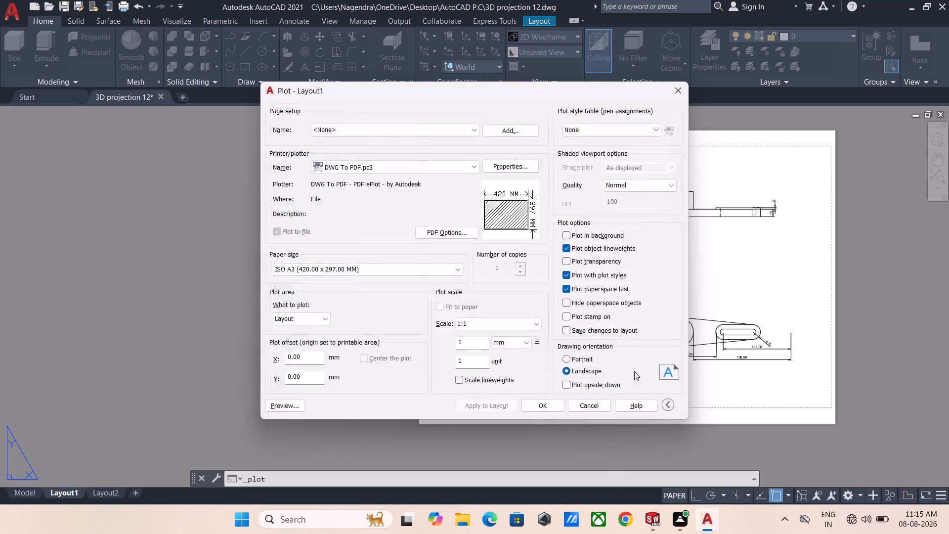